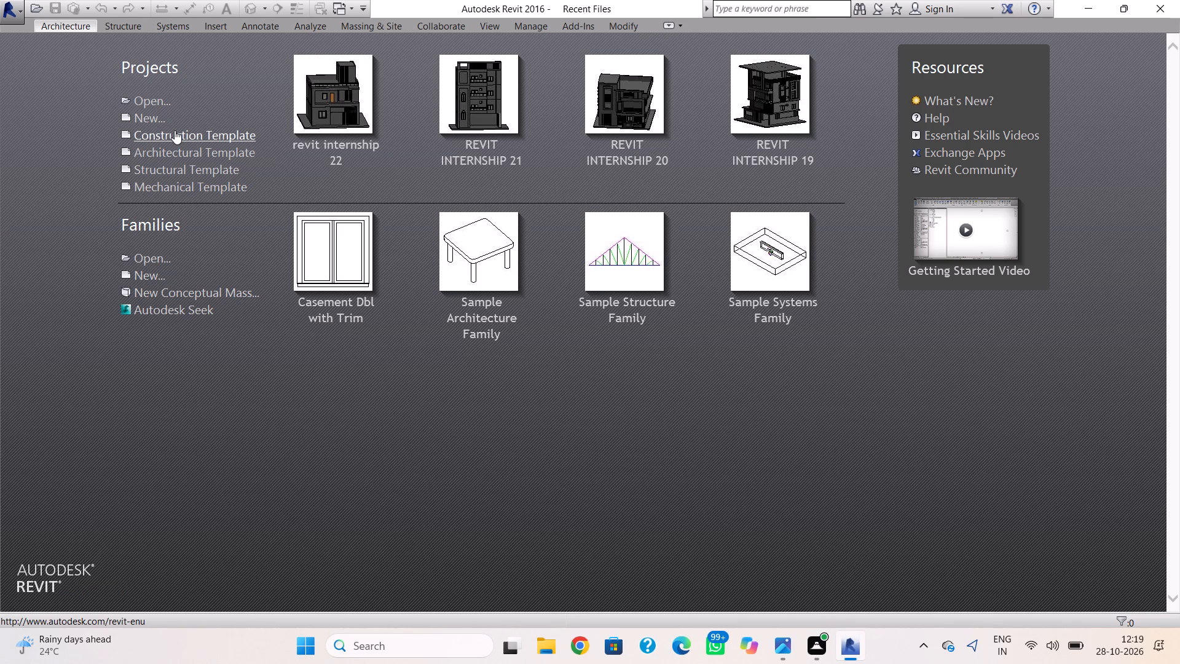
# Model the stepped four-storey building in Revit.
# Create a new project from the Architectural Template and dismiss the licence notice.
pyautogui.click(184, 143)
pyautogui.click(186, 147)
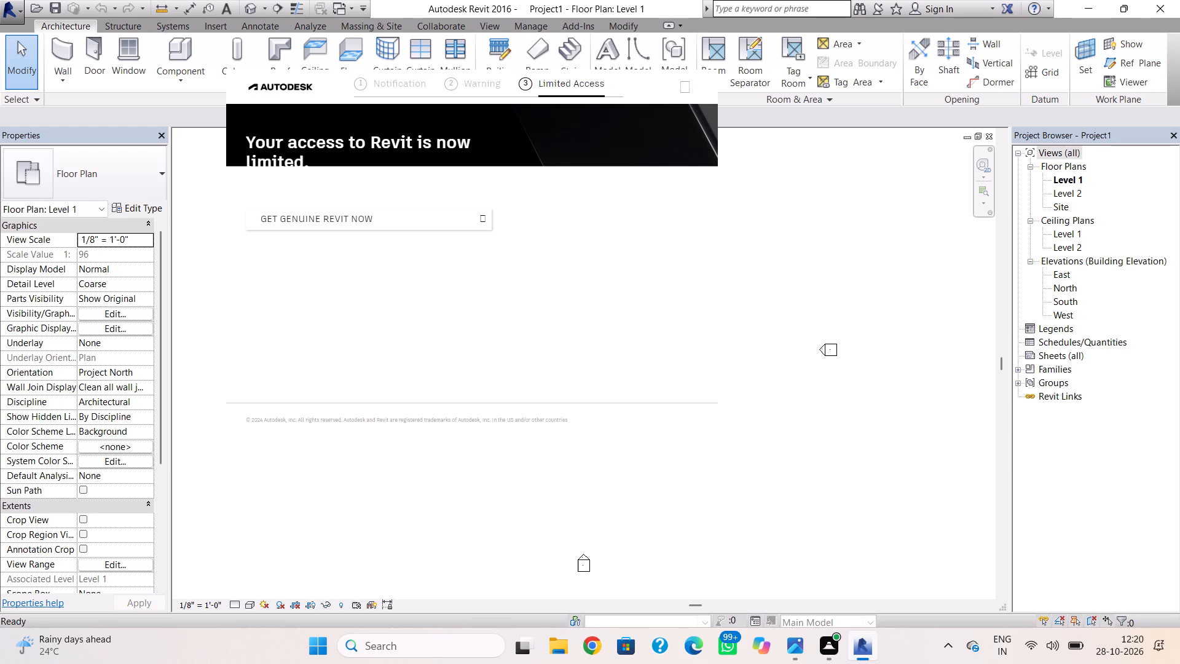
pyautogui.click(693, 101)
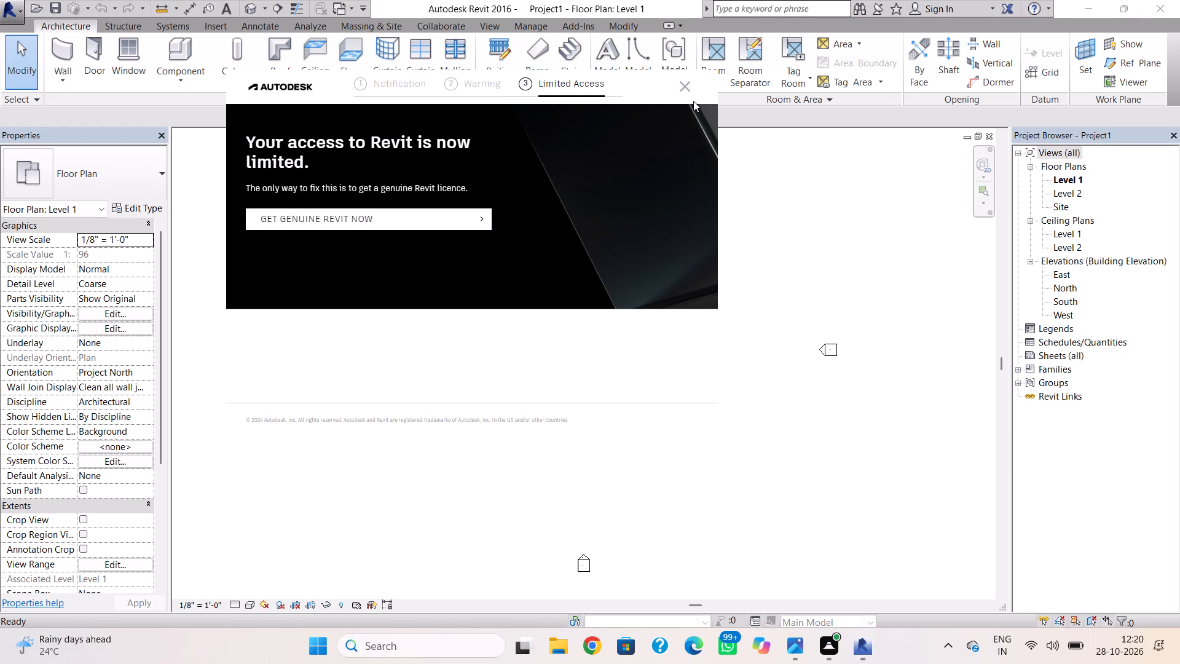
pyautogui.click(693, 89)
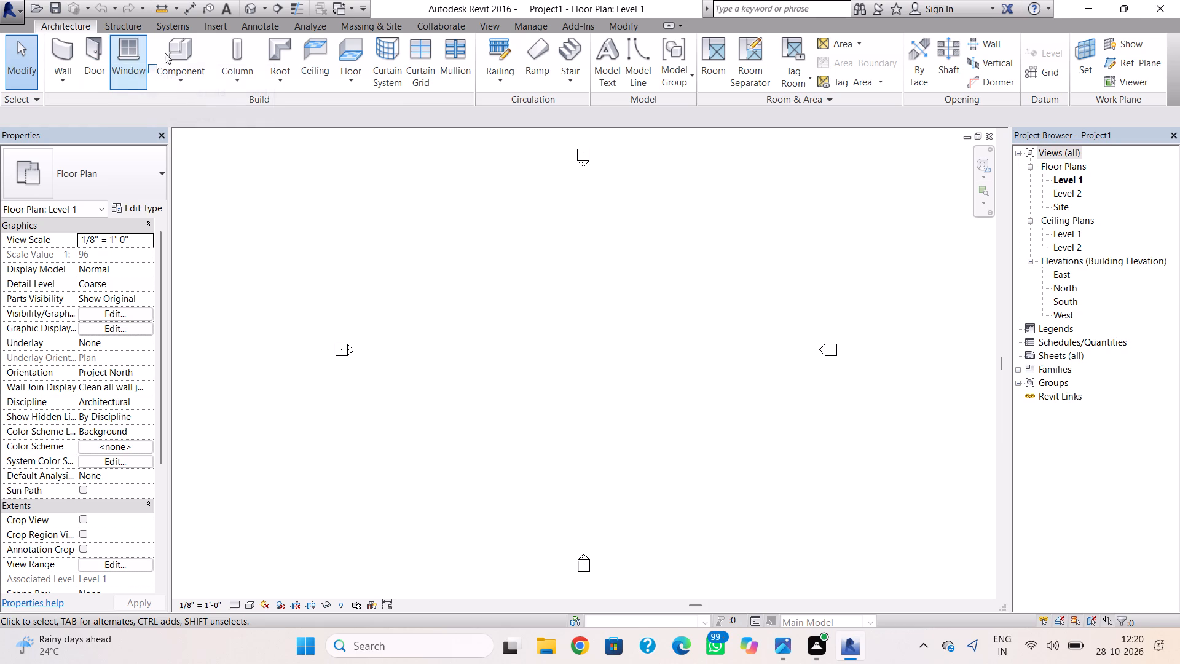
# Draw a 36' by 24' rectangle of Generic - 8" walls on Level 1 with a 12' unconnected height.
pyautogui.click(68, 48)
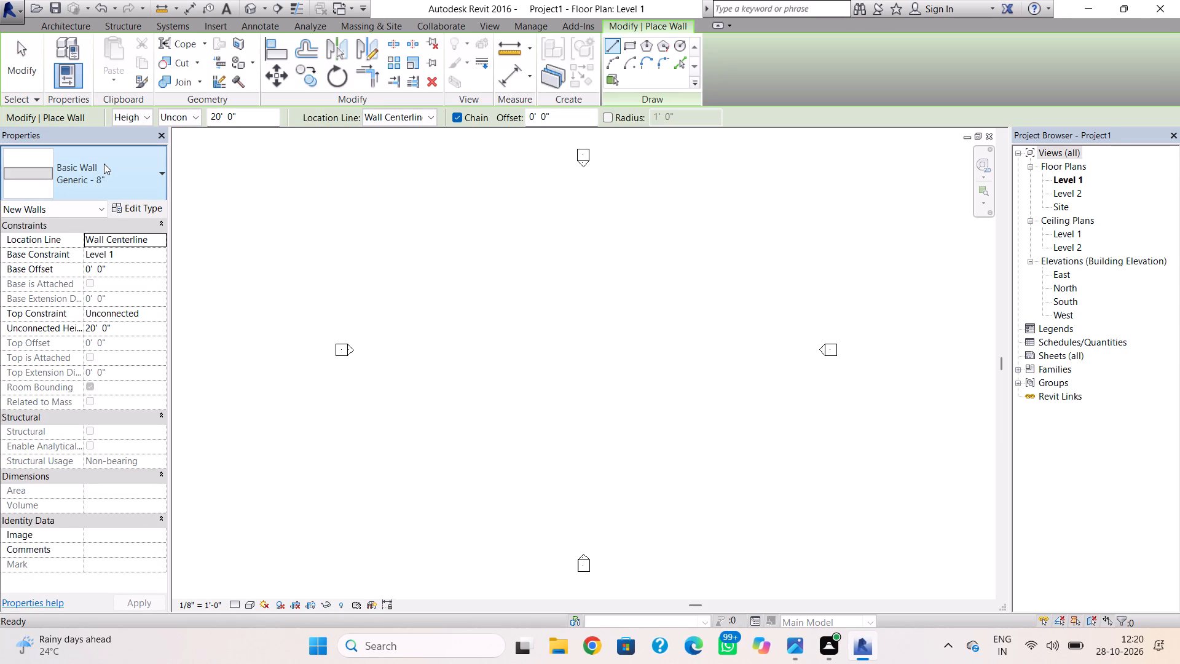
pyautogui.click(104, 167)
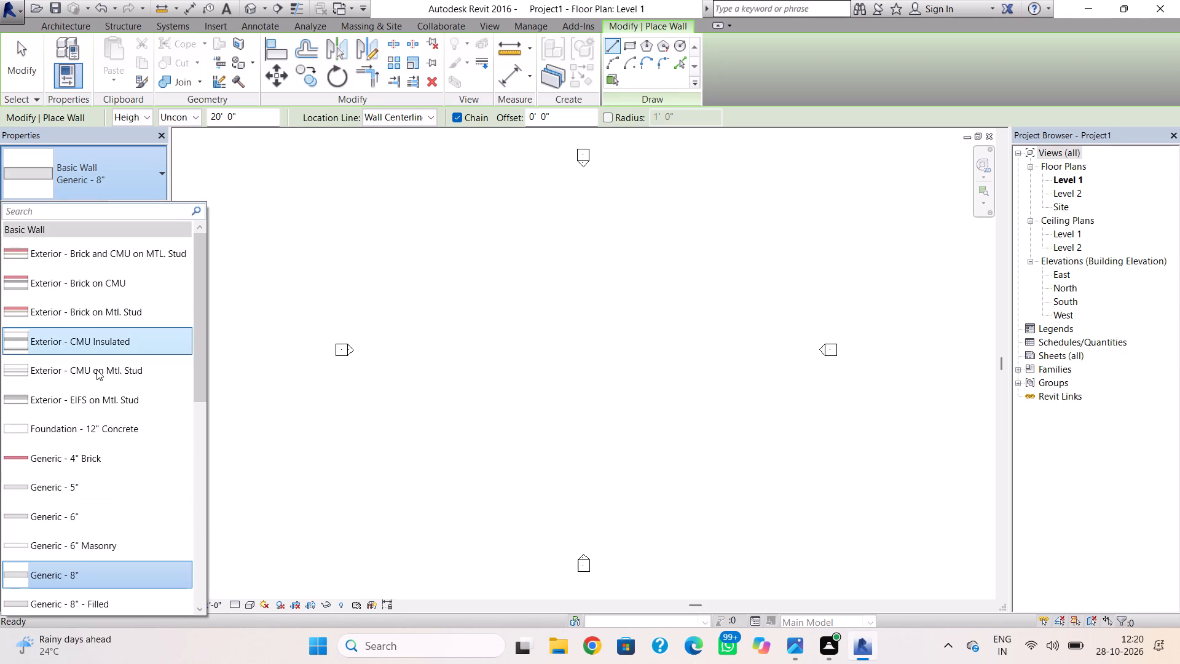
pyautogui.click(92, 568)
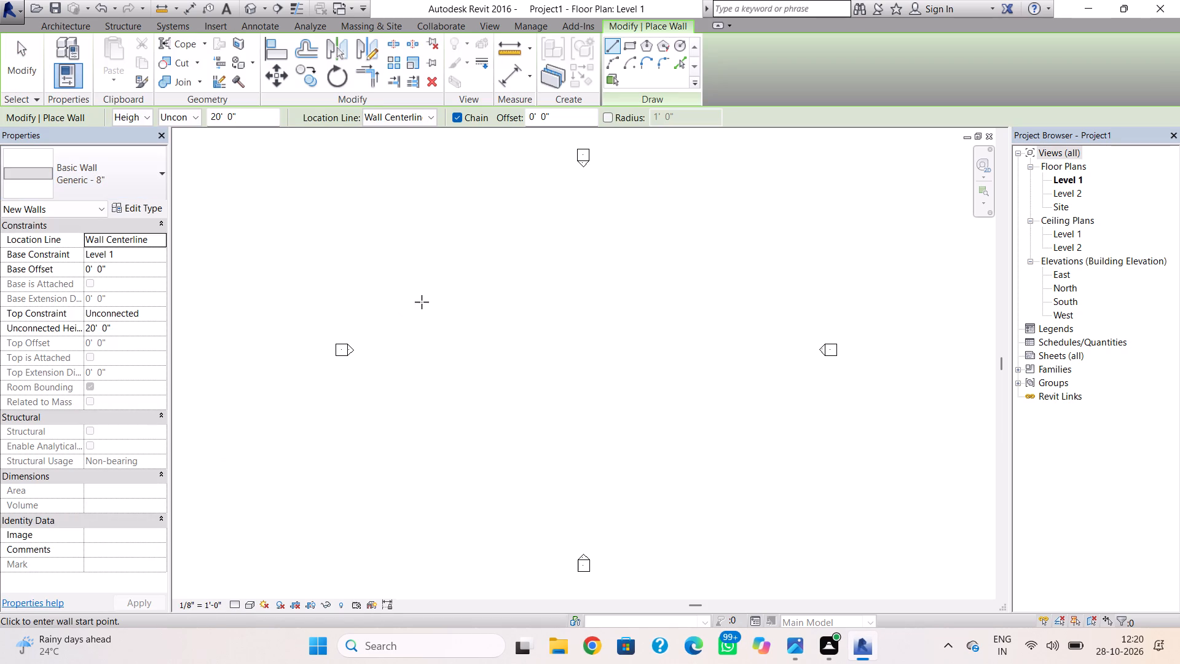
pyautogui.click(634, 49)
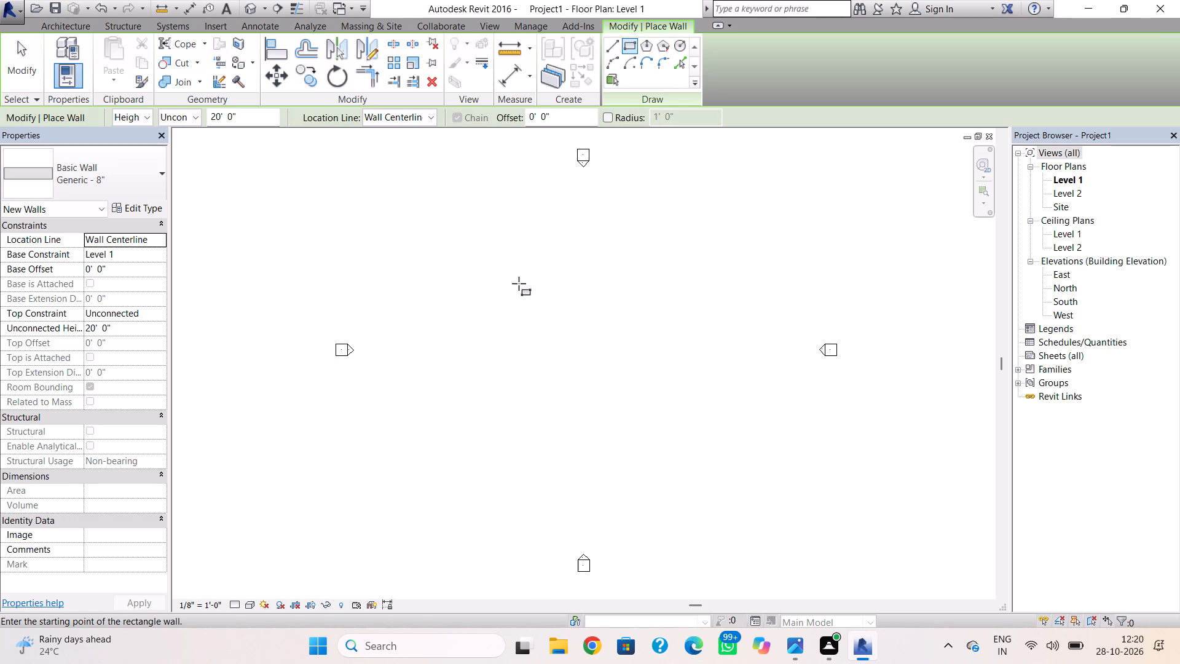
pyautogui.click(127, 329)
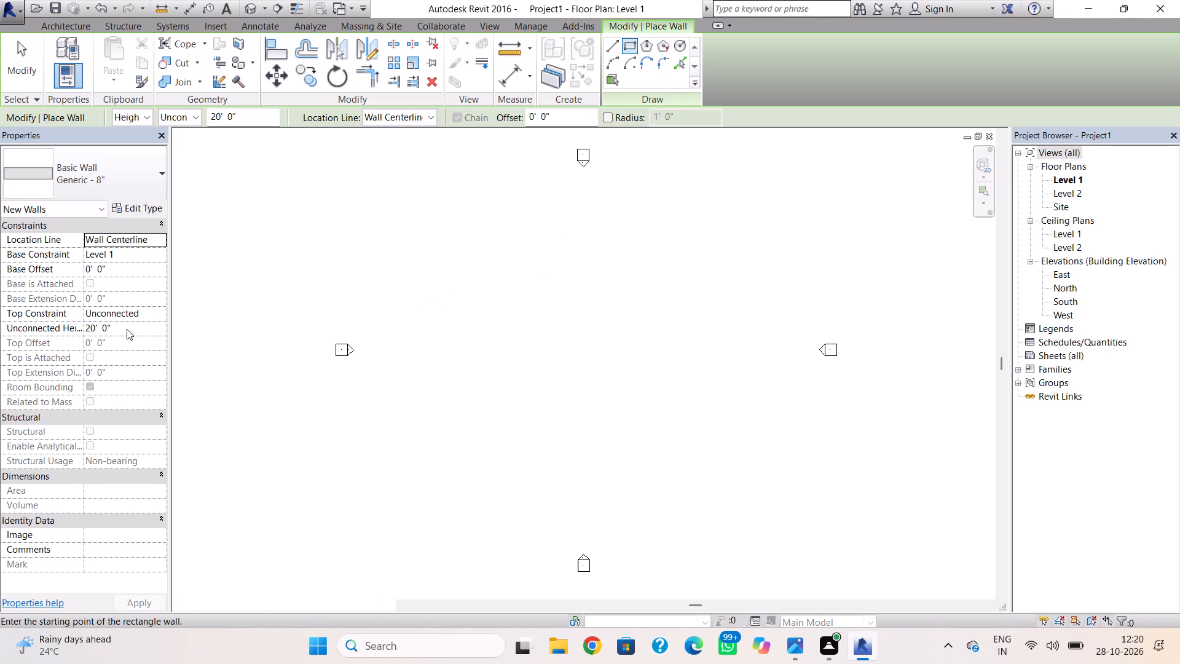
pyautogui.write("12'")
pyautogui.press('Return')
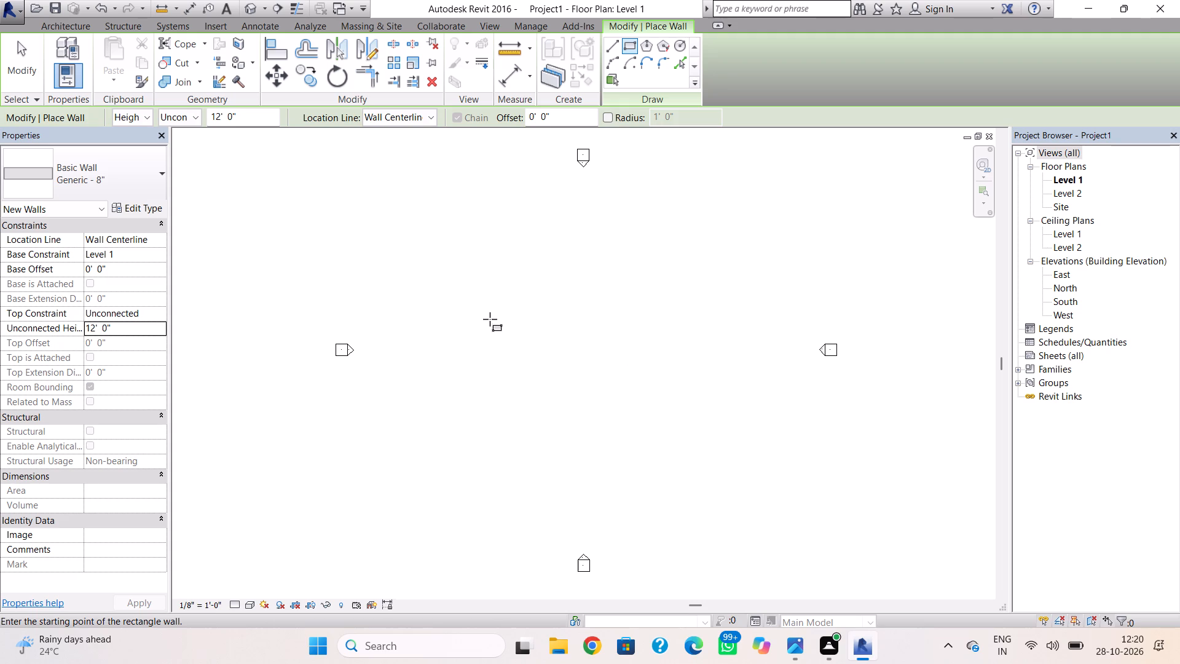
pyautogui.click(467, 296)
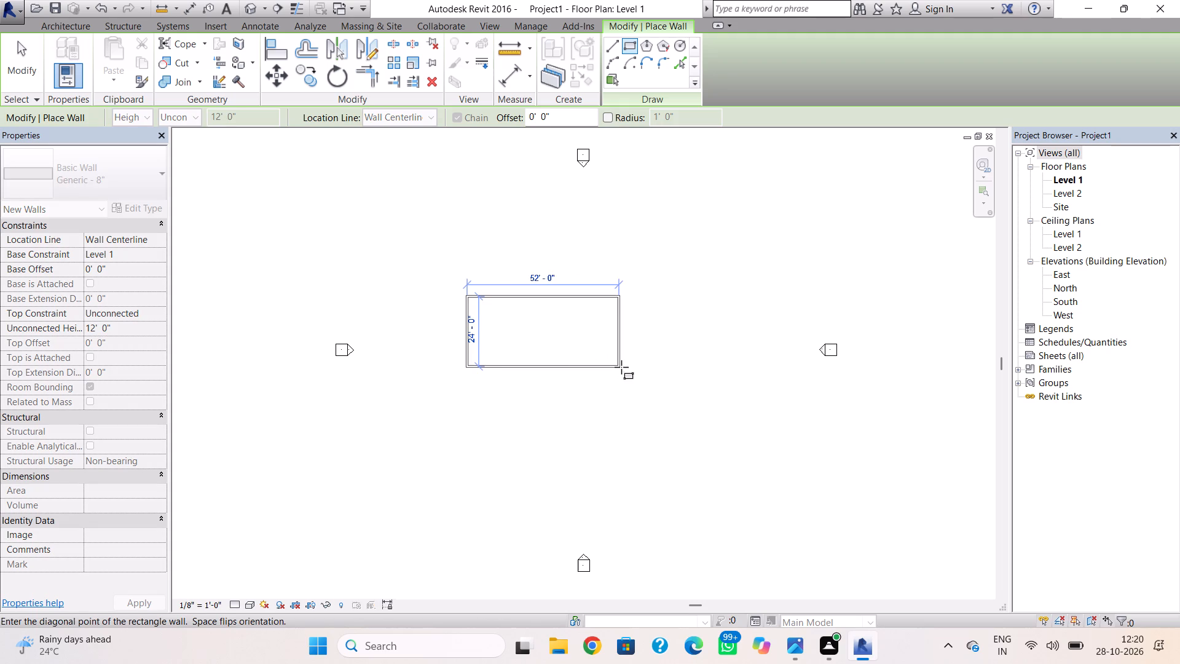
pyautogui.press('Escape')
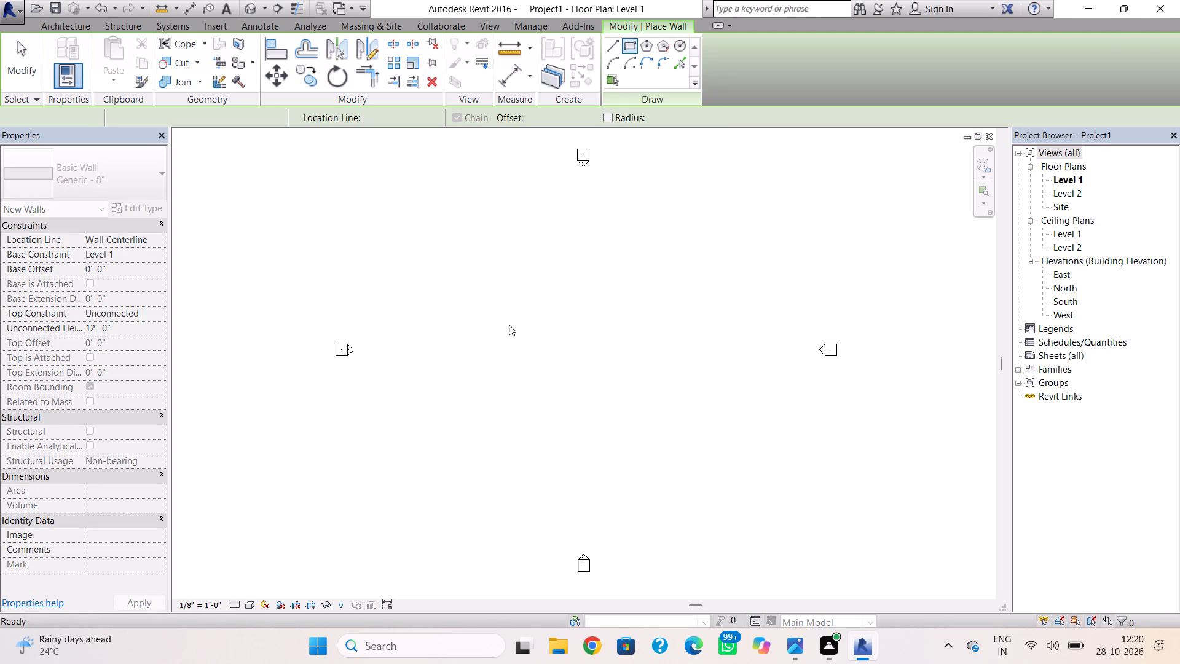
pyautogui.click(151, 173)
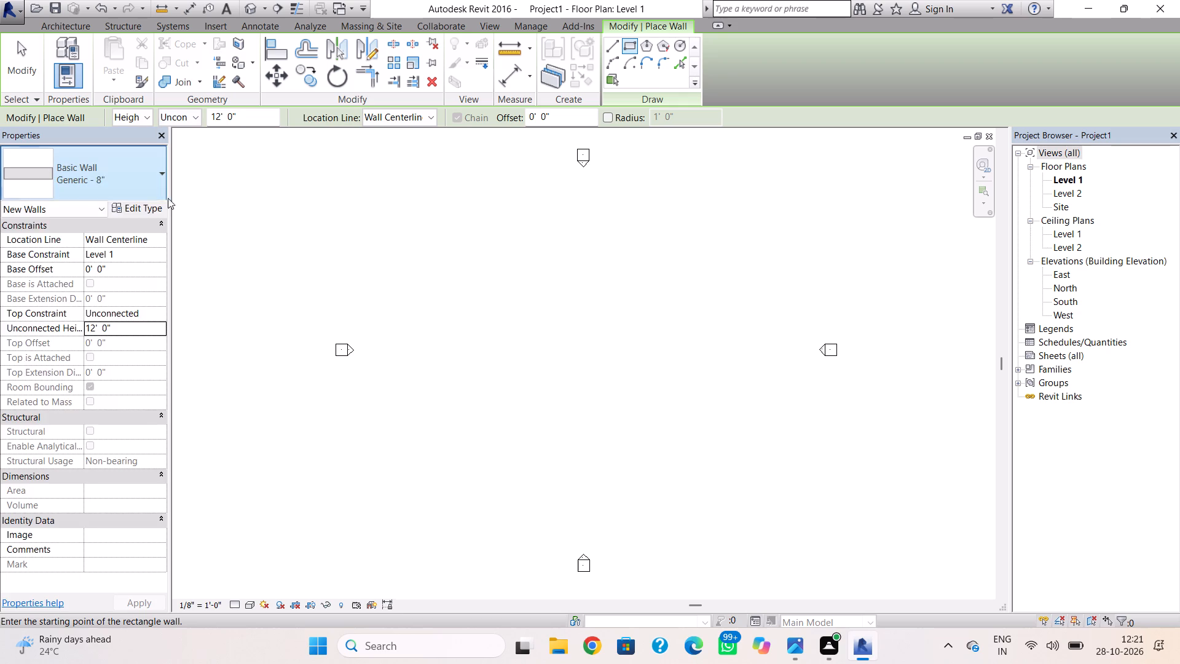
pyautogui.click(442, 265)
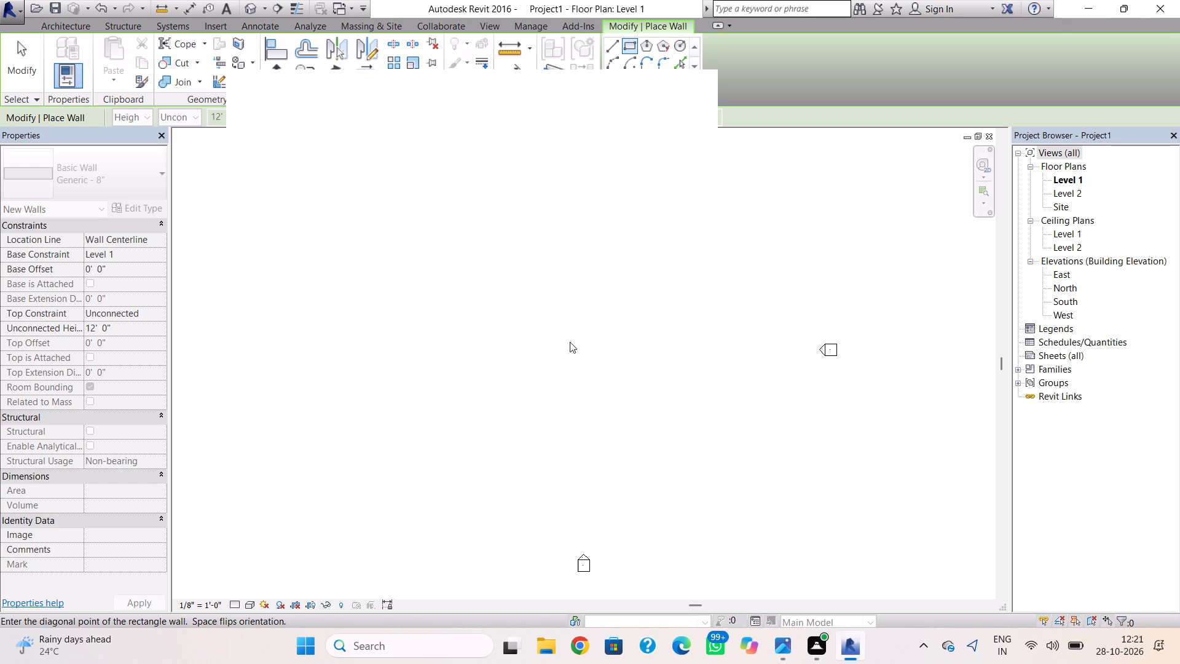
pyautogui.click(570, 342)
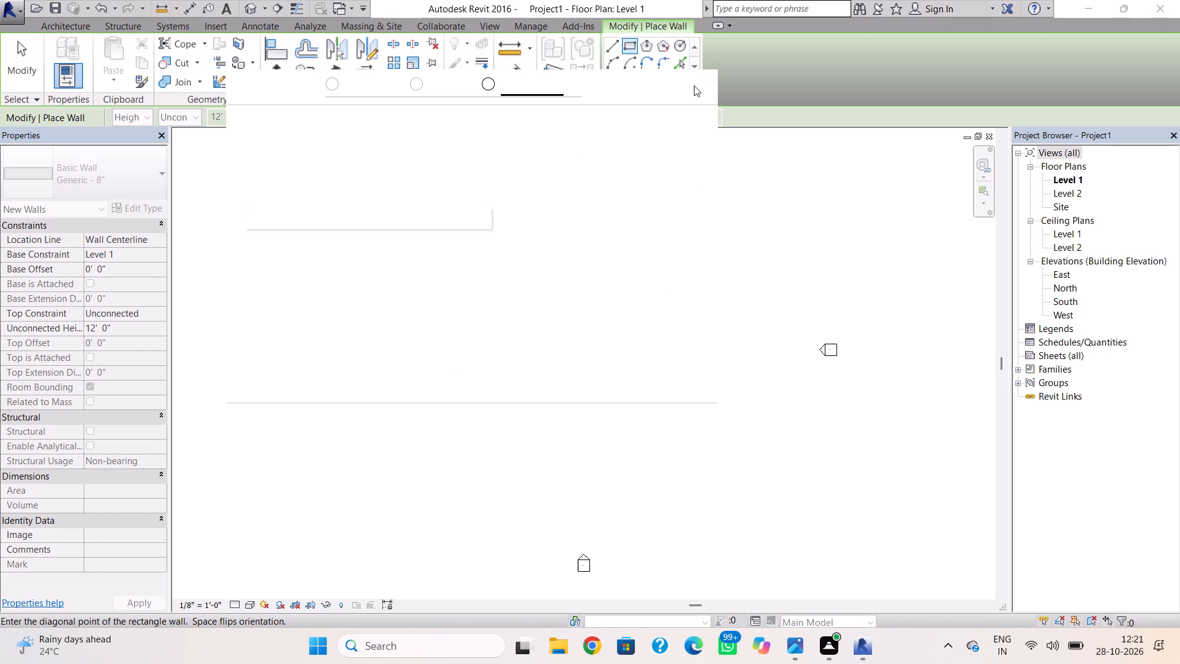
pyautogui.click(682, 95)
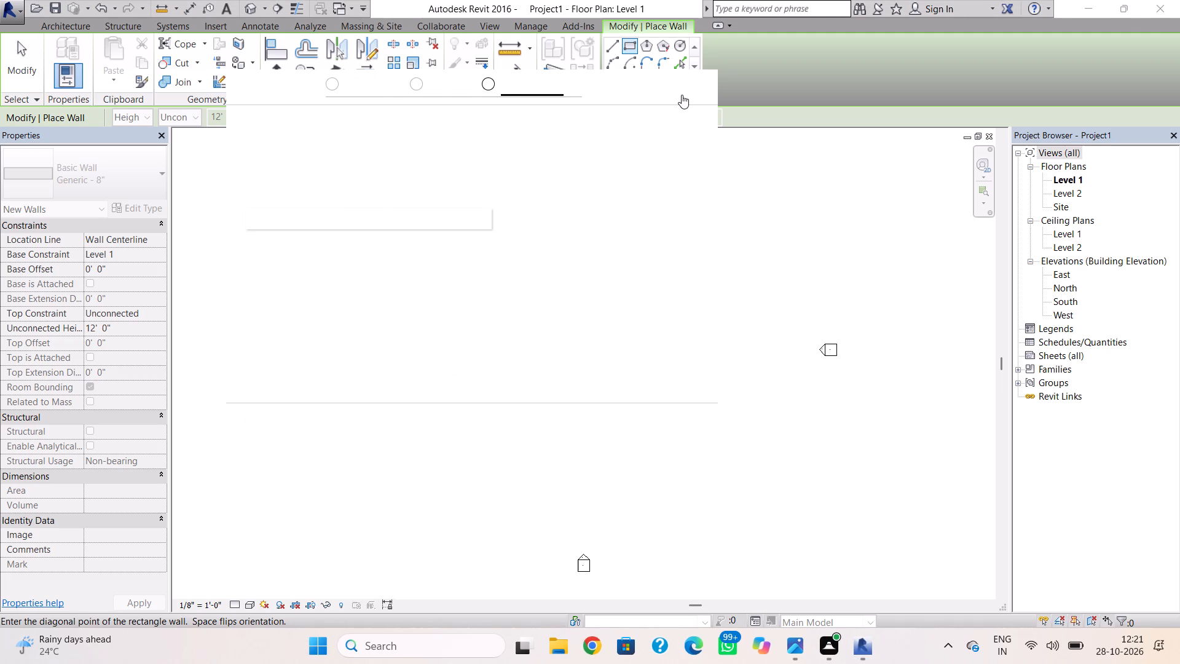
pyautogui.click(682, 95)
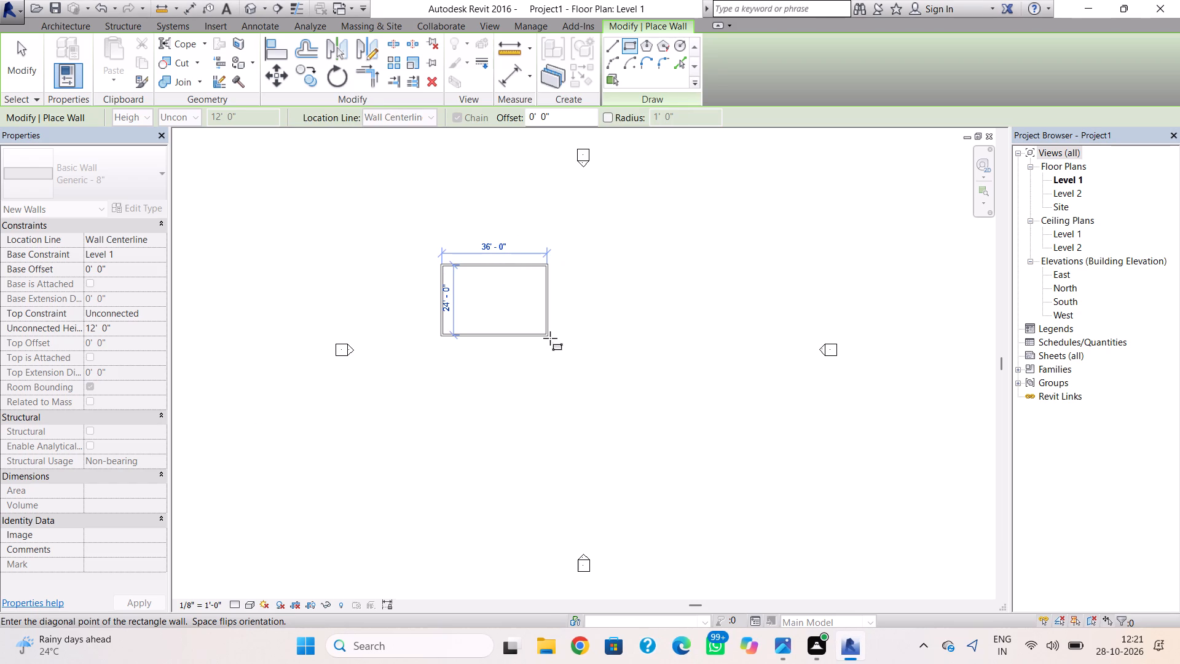
pyautogui.click(550, 338)
pyautogui.press('Escape')
pyautogui.press('Escape')
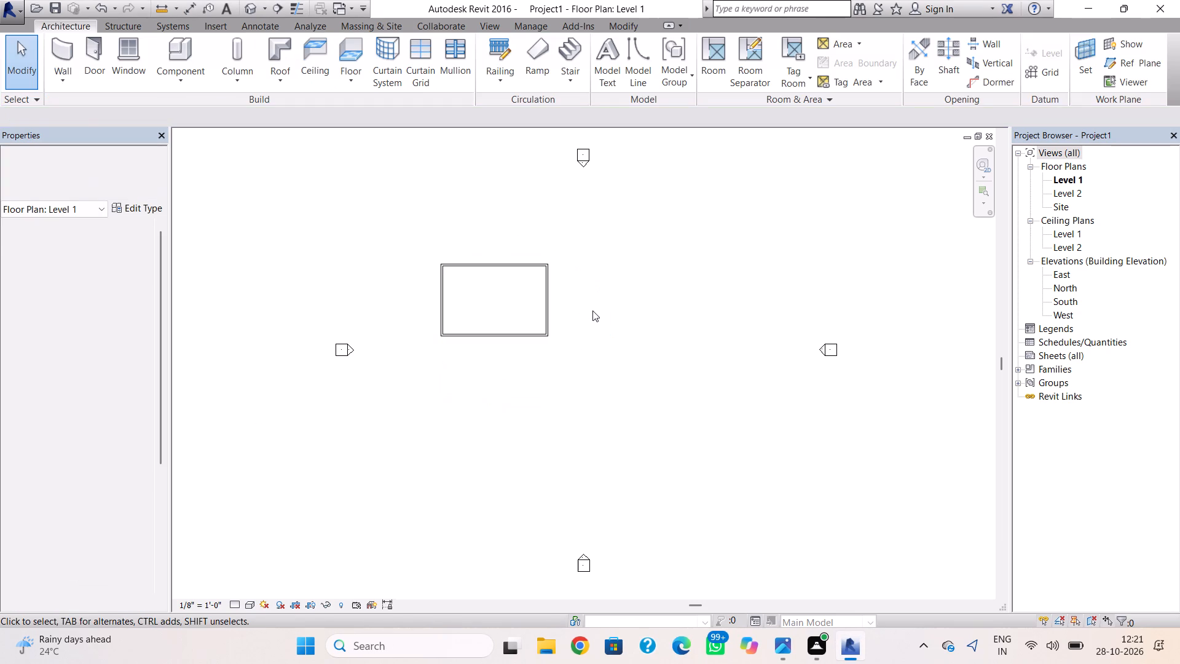
pyautogui.moveTo(590, 252); pyautogui.dragTo(484, 325)
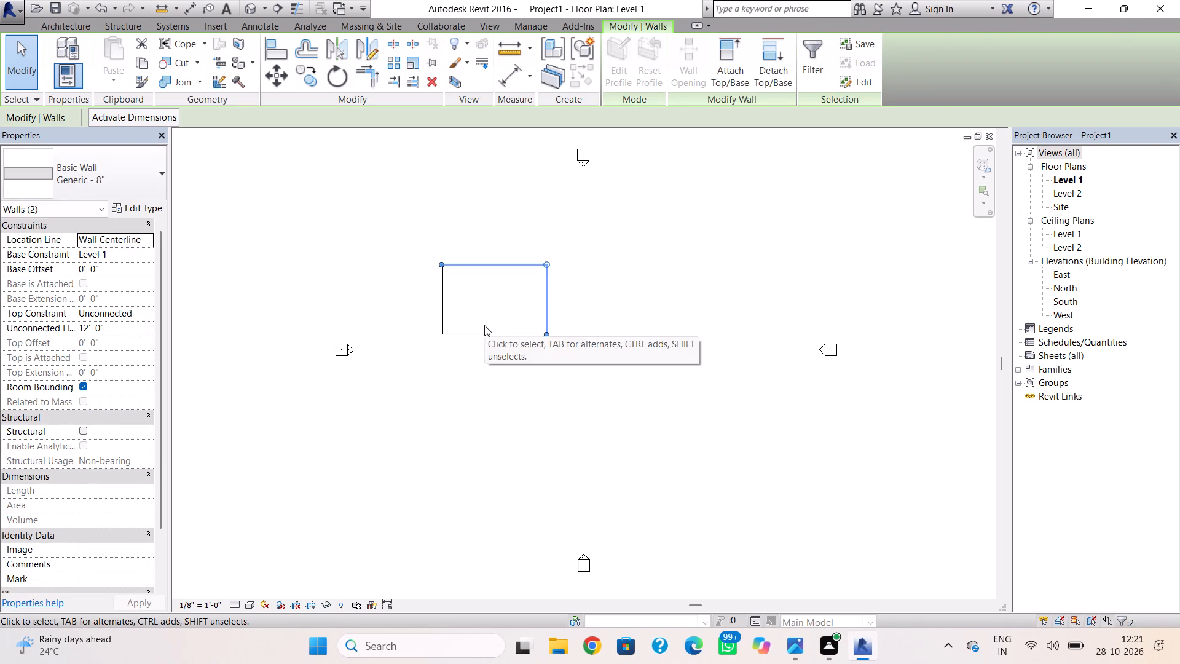
pyautogui.press('Escape')
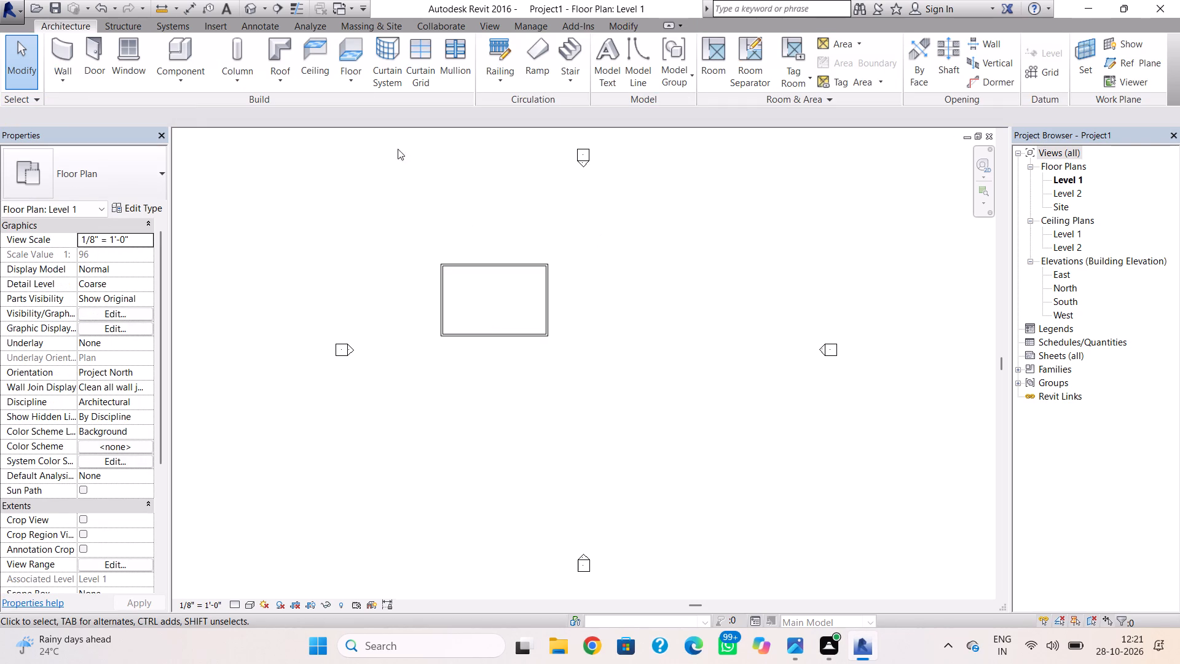
# Create a 60' by 40' rectangular Generic - 12" floor on Level 1, extending beyond the walls on all sides.
pyautogui.click(358, 44)
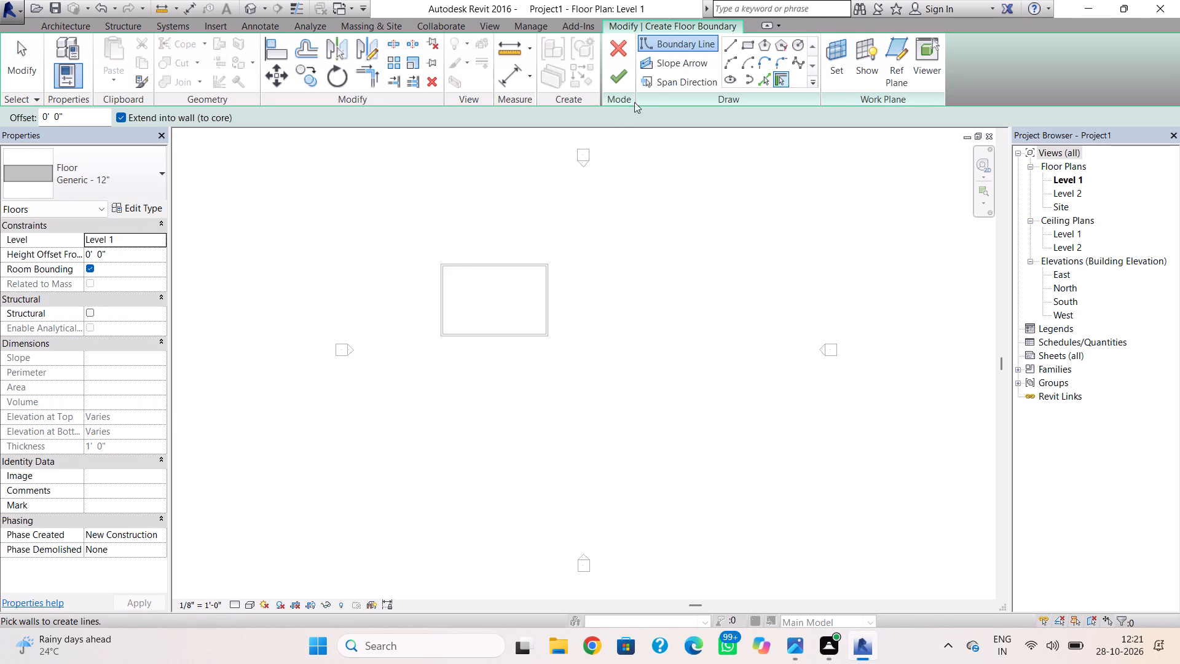
pyautogui.click(748, 41)
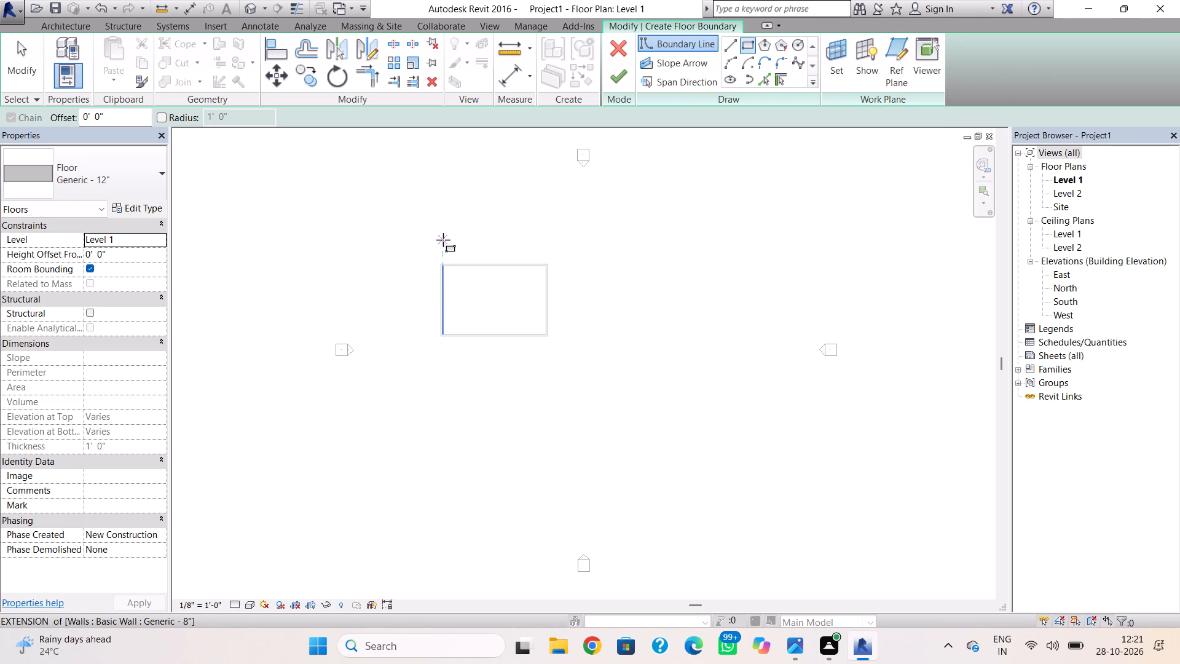
pyautogui.click(410, 244)
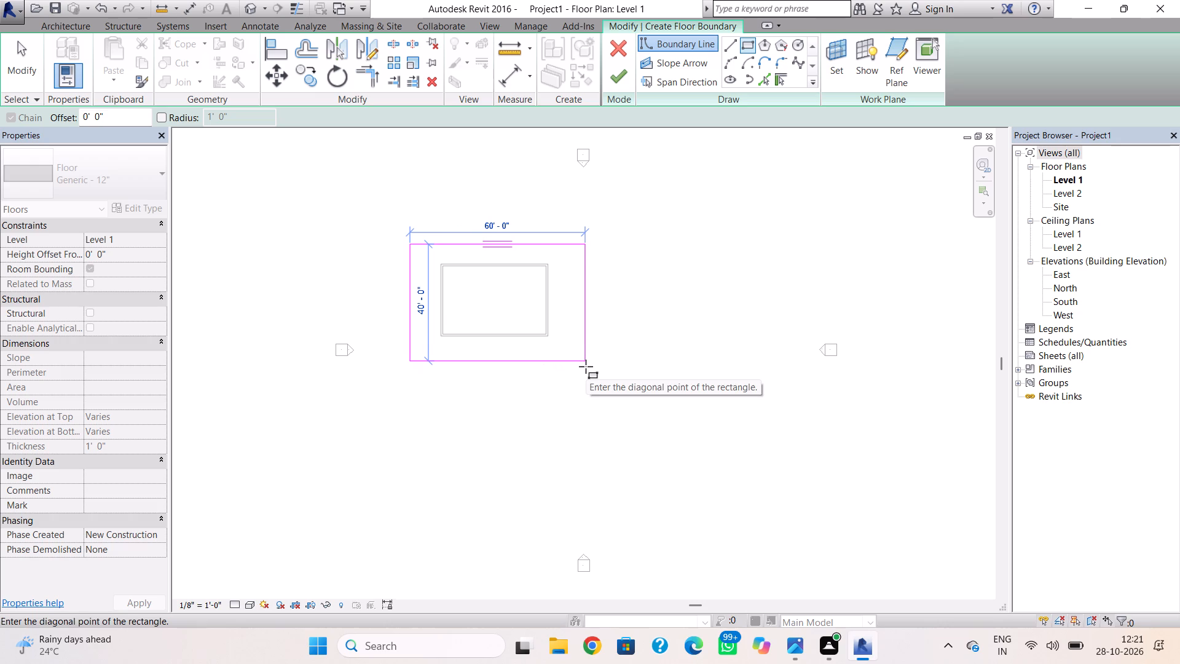
pyautogui.click(586, 366)
pyautogui.press('Escape')
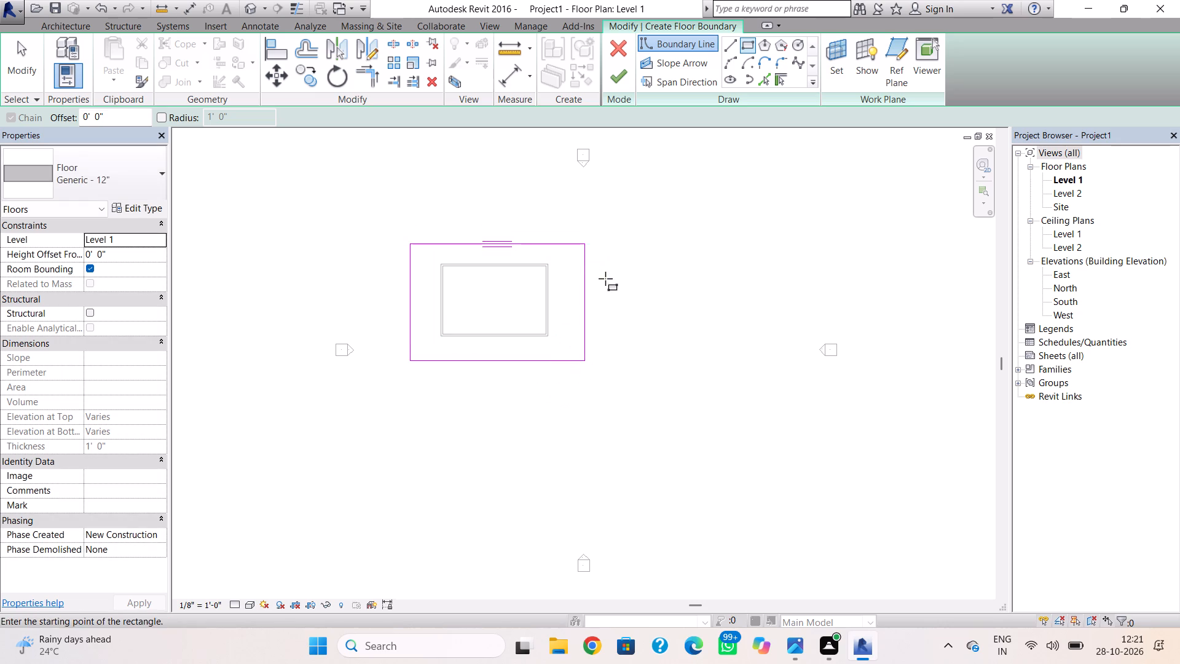
pyautogui.click(629, 79)
pyautogui.press('Escape')
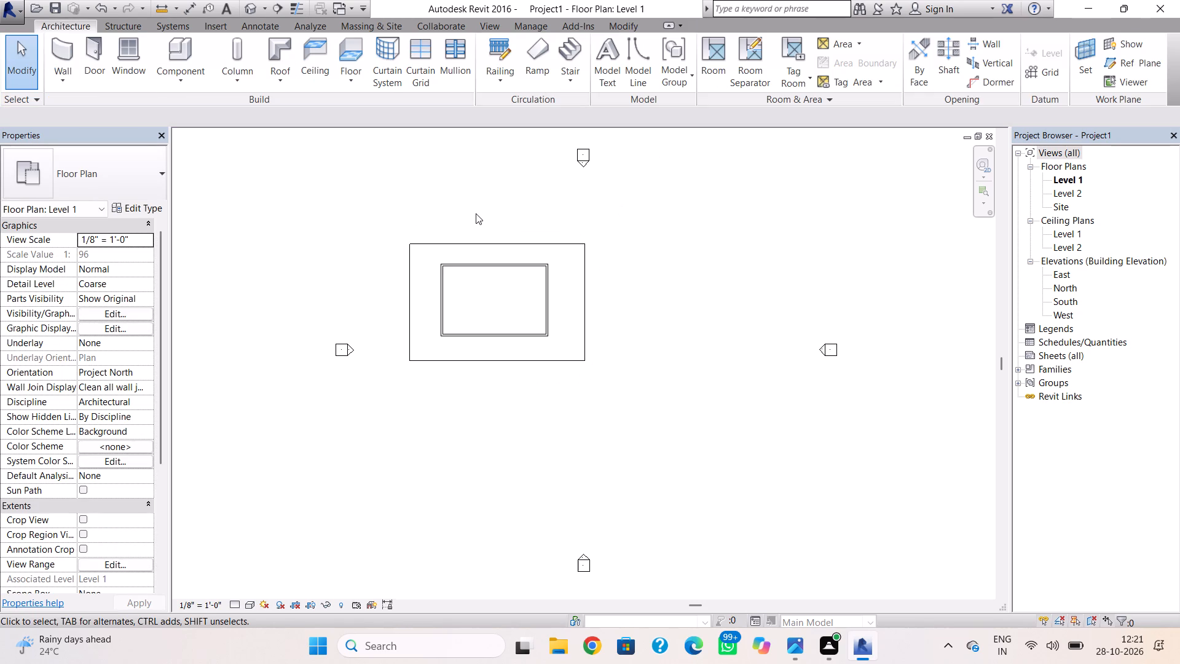
# Start a roof by footprint and move it to Level 2.
pyautogui.click(290, 47)
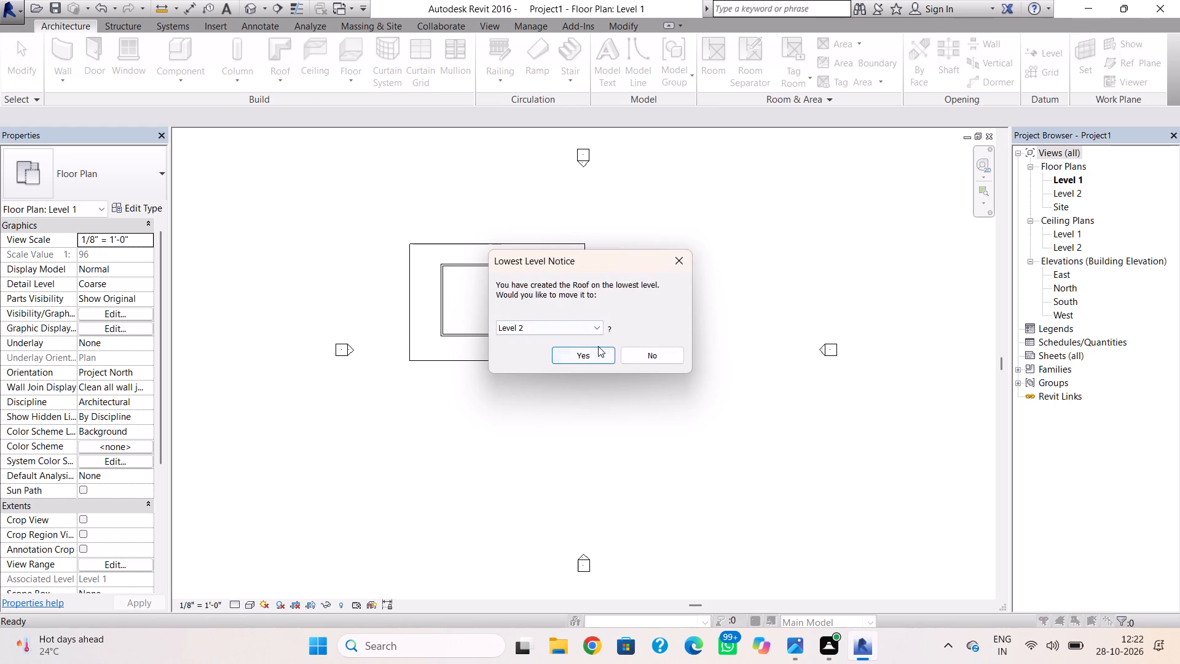
pyautogui.click(598, 346)
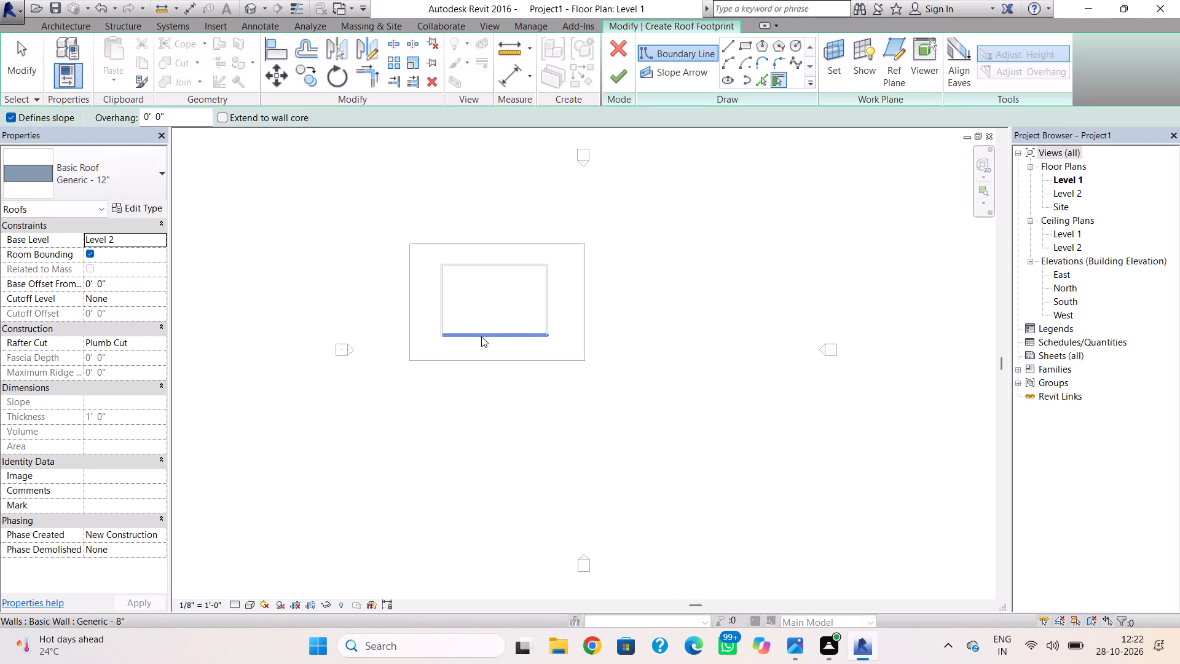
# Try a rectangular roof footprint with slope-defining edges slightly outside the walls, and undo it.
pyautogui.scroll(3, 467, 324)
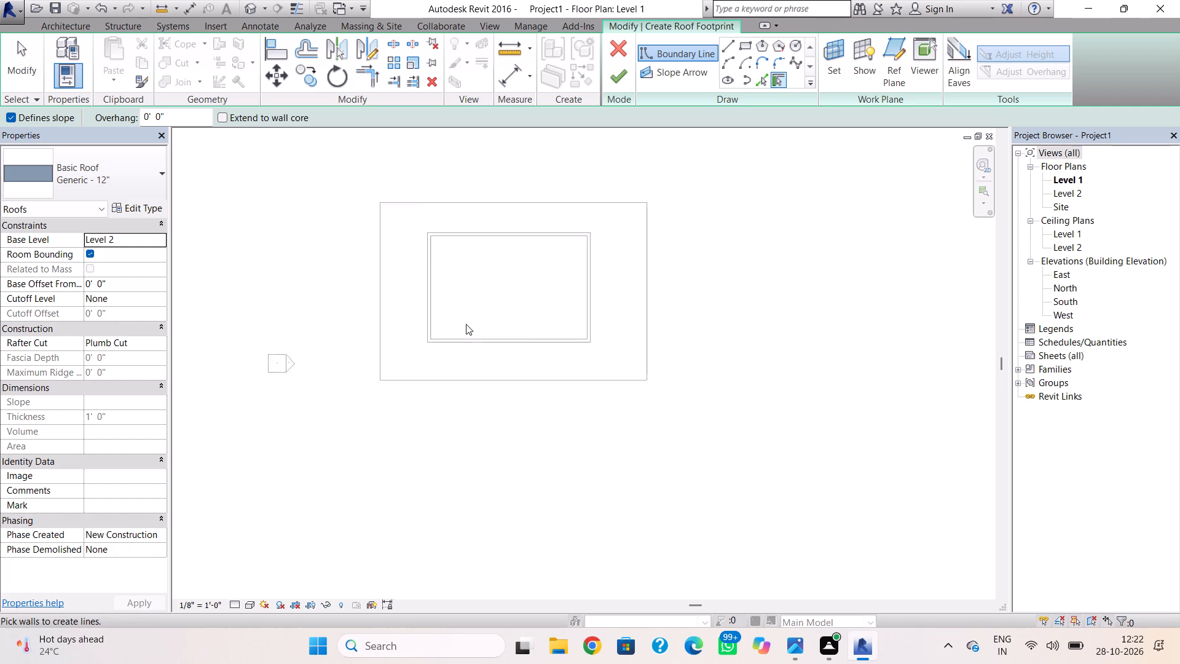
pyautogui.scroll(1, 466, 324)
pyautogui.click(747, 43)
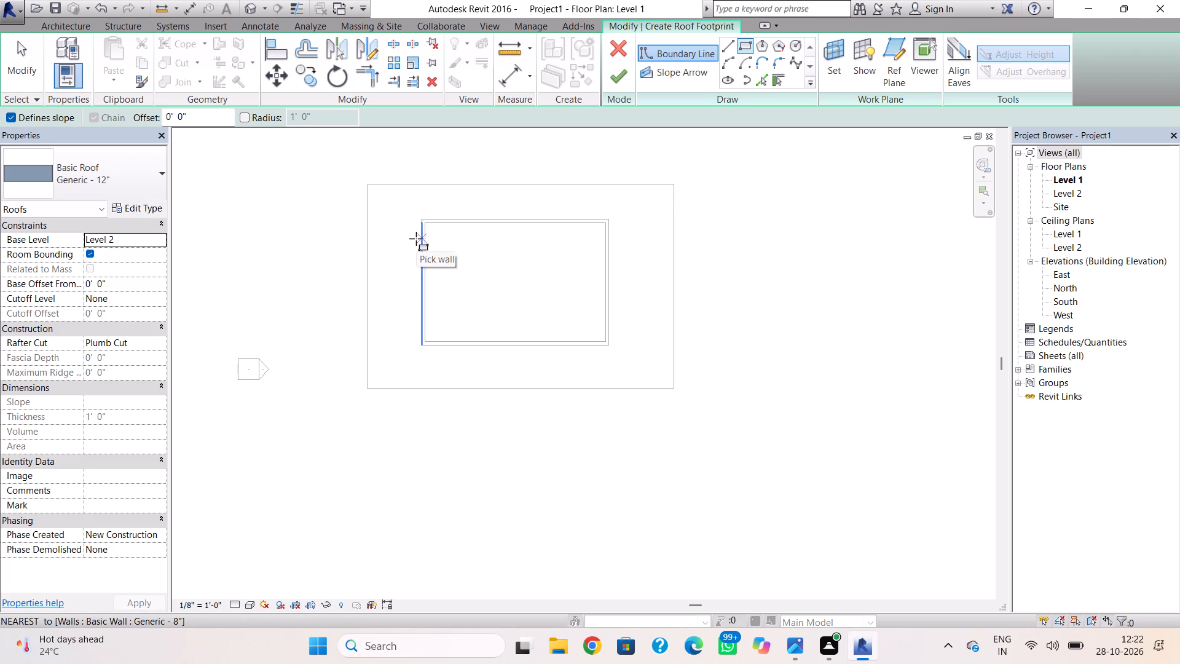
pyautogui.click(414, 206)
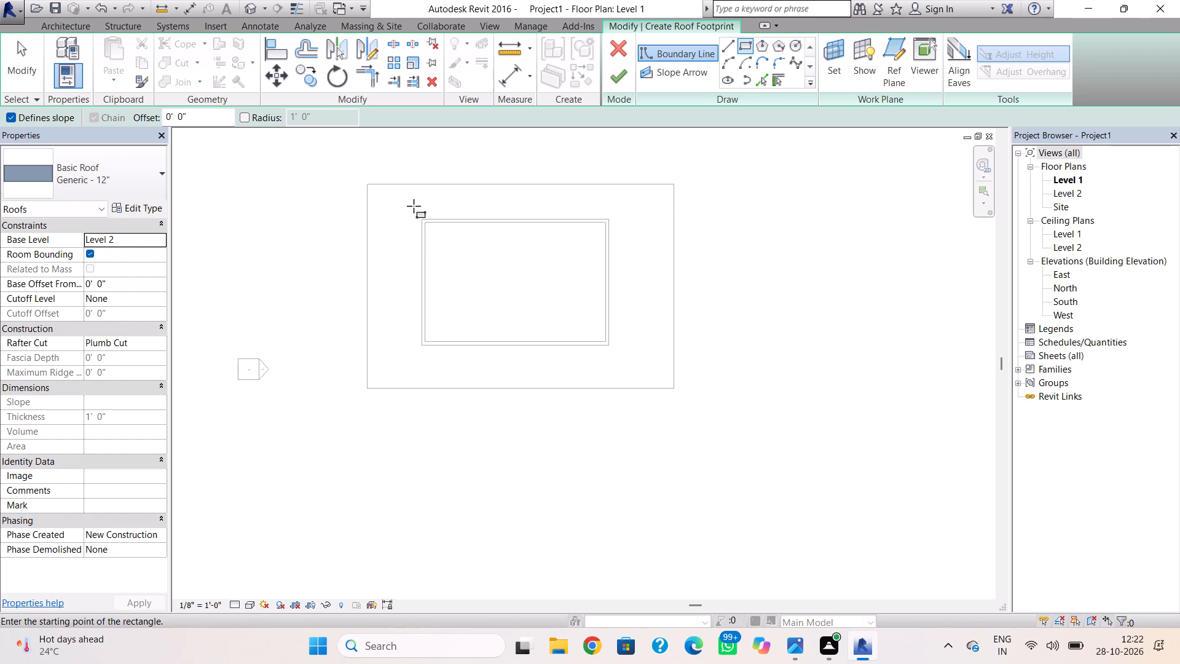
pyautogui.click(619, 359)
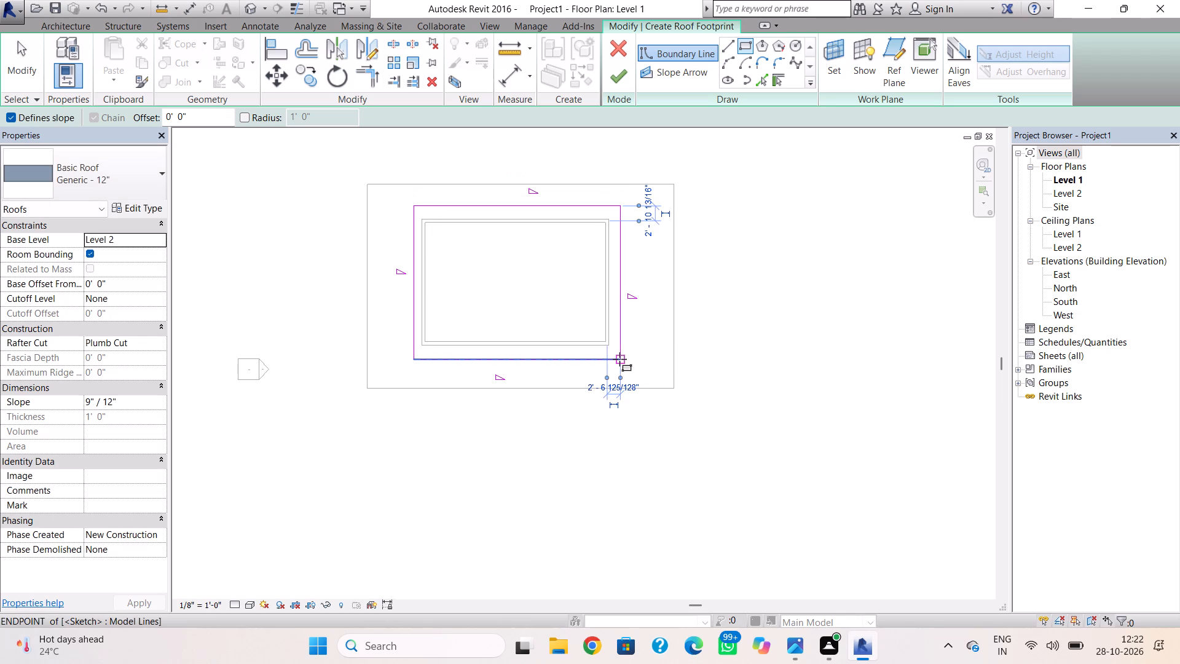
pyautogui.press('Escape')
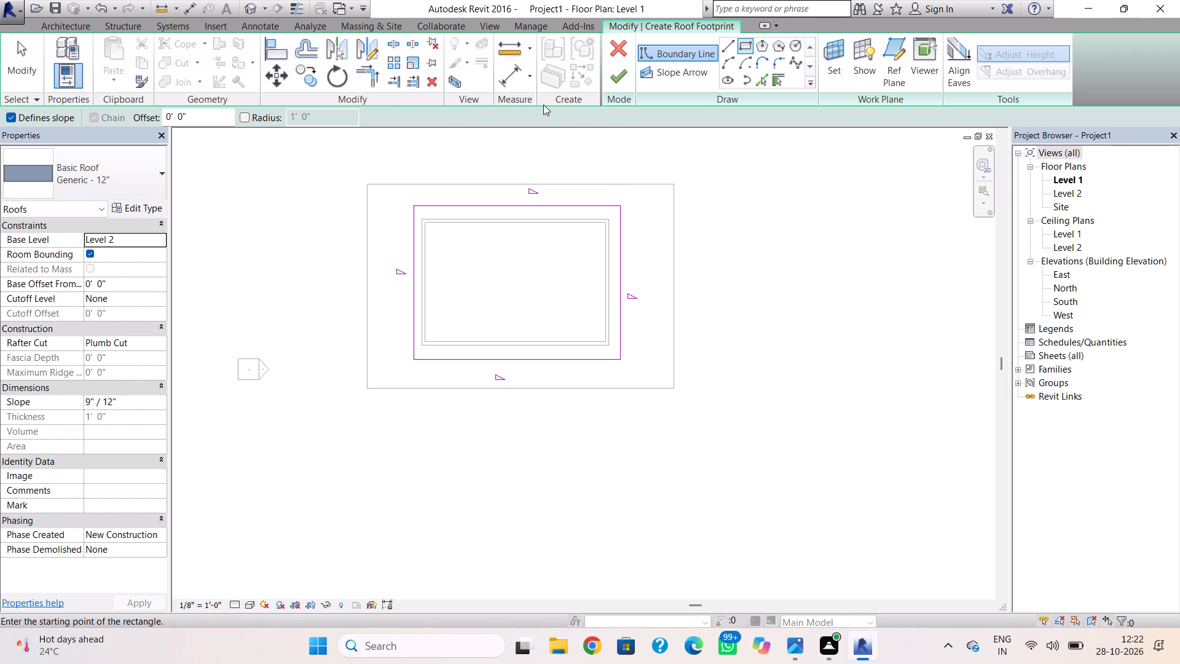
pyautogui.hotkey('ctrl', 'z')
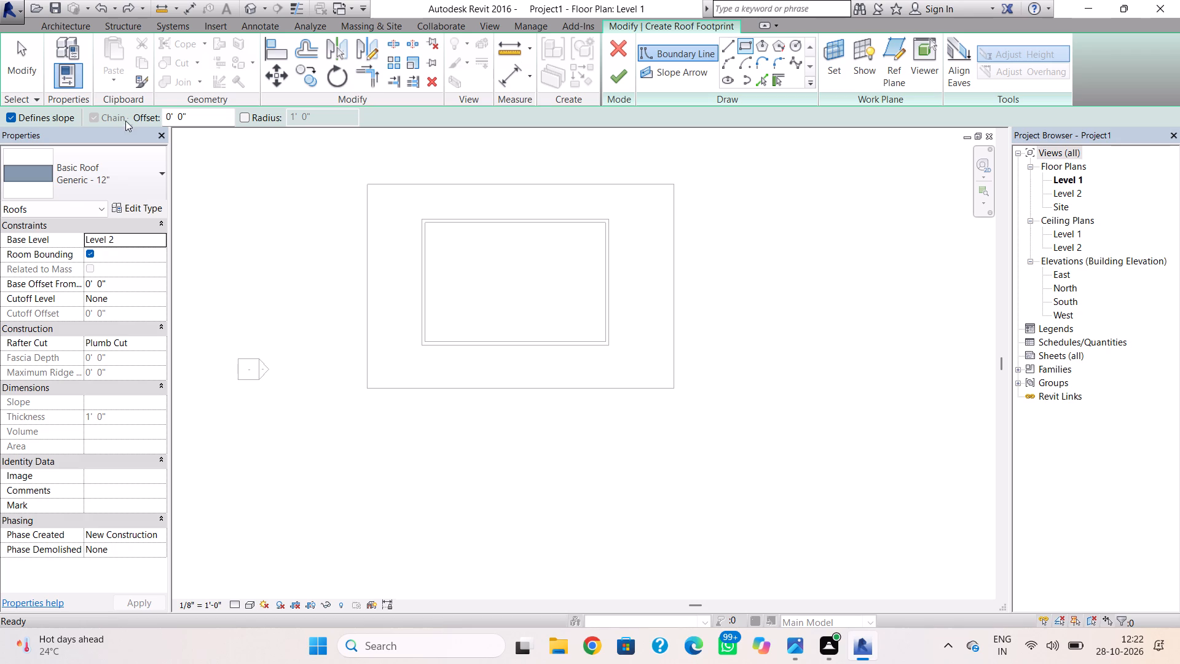
# Draw a flat rectangular roof footprint along the outer wall faces, with no slope-defining edges, finish it and attach the walls to the roof.
pyautogui.click(12, 117)
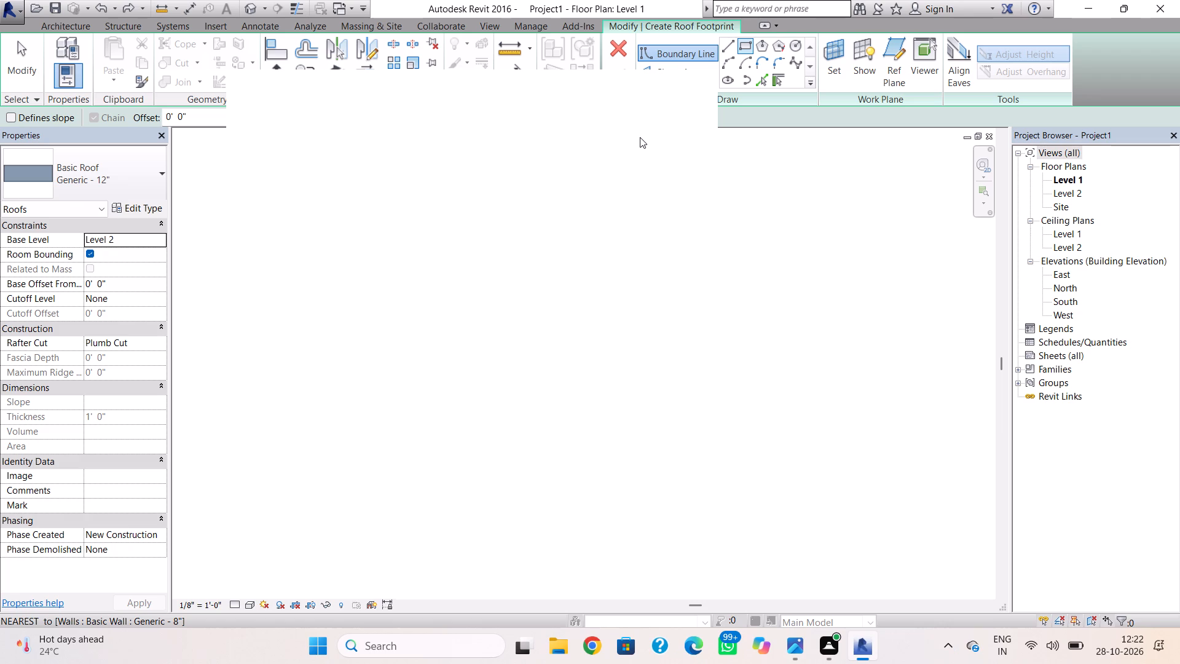
pyautogui.click(689, 89)
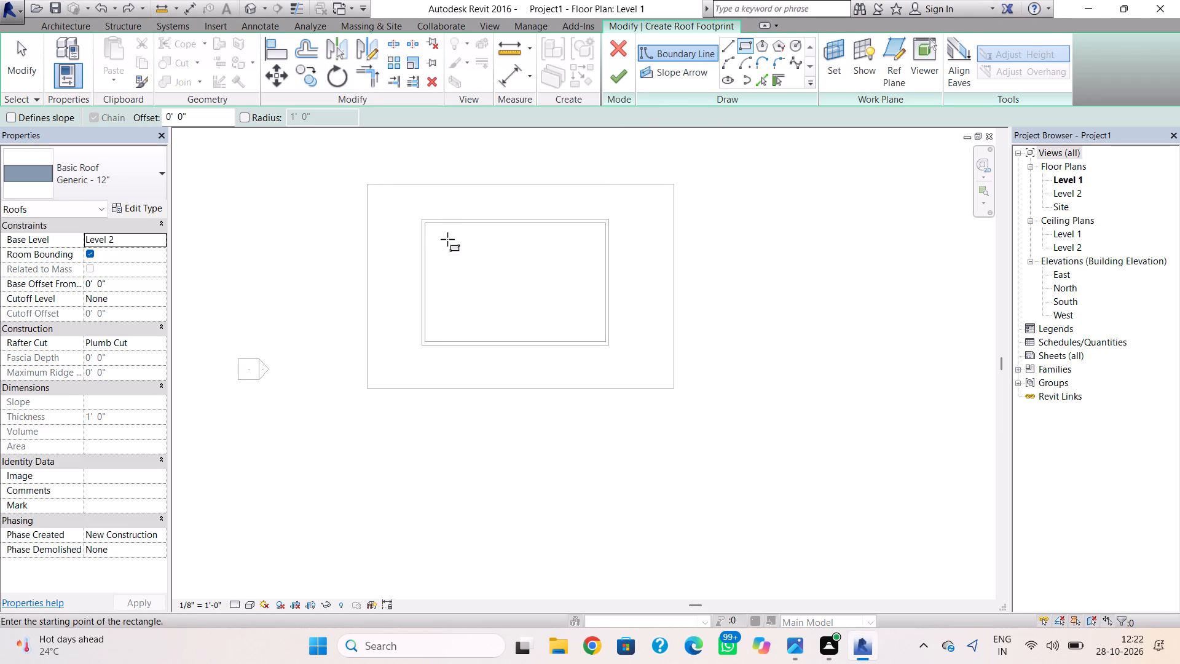
pyautogui.click(418, 216)
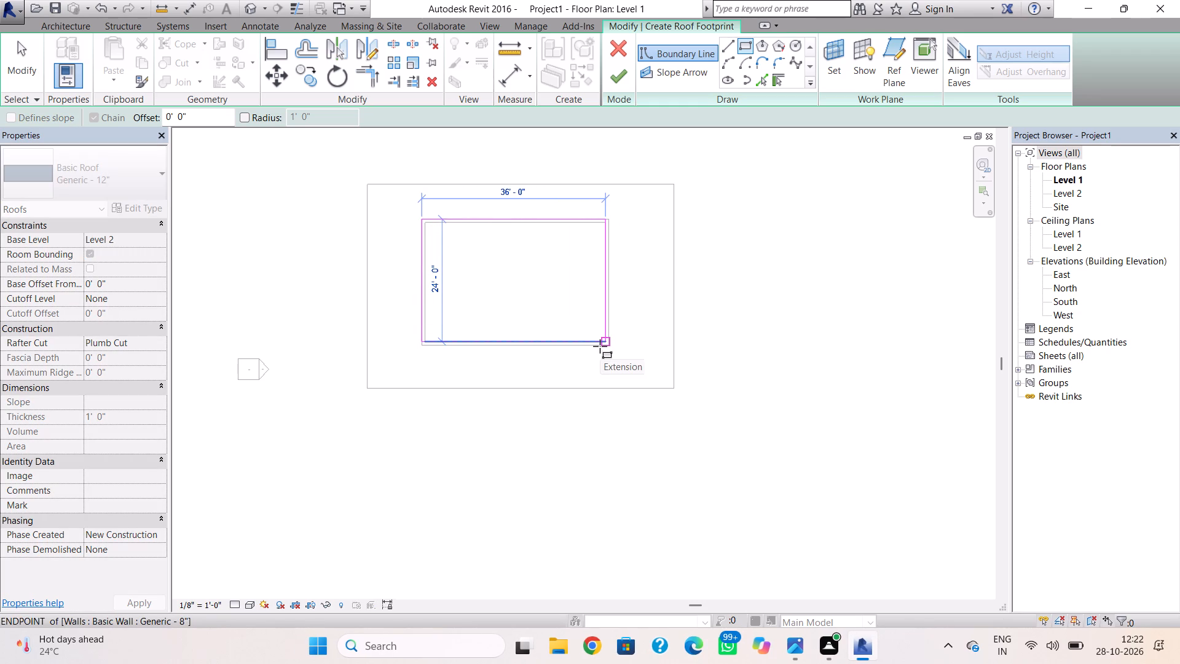
pyautogui.scroll(5, 623, 342)
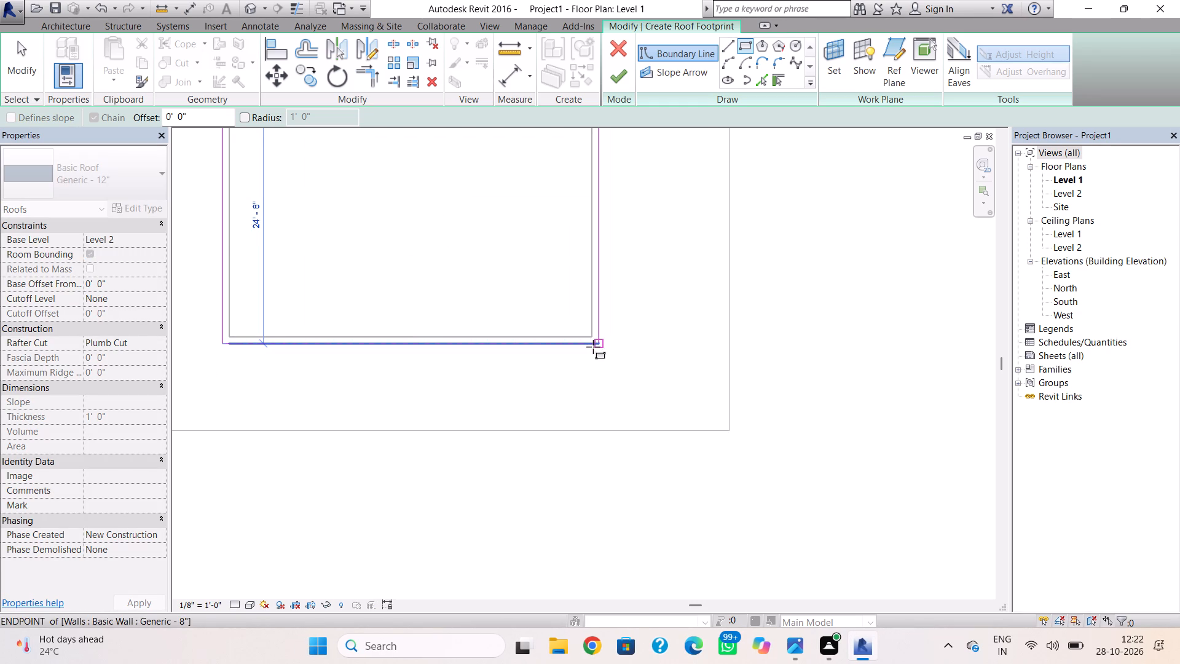
pyautogui.click(593, 347)
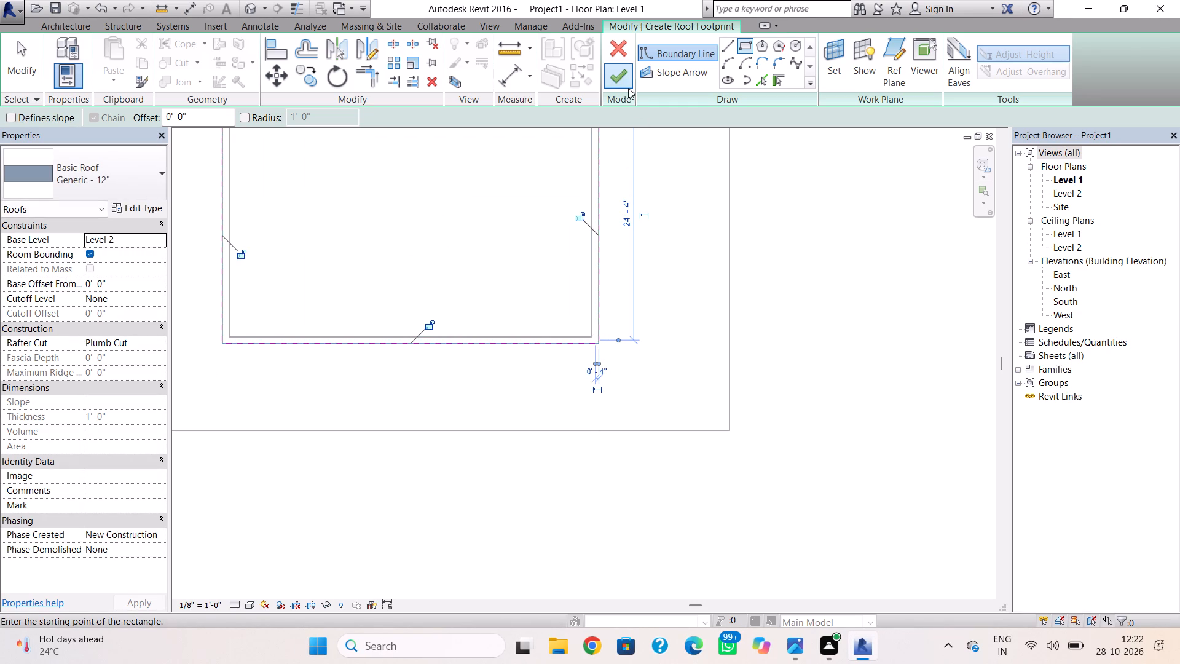
pyautogui.click(623, 81)
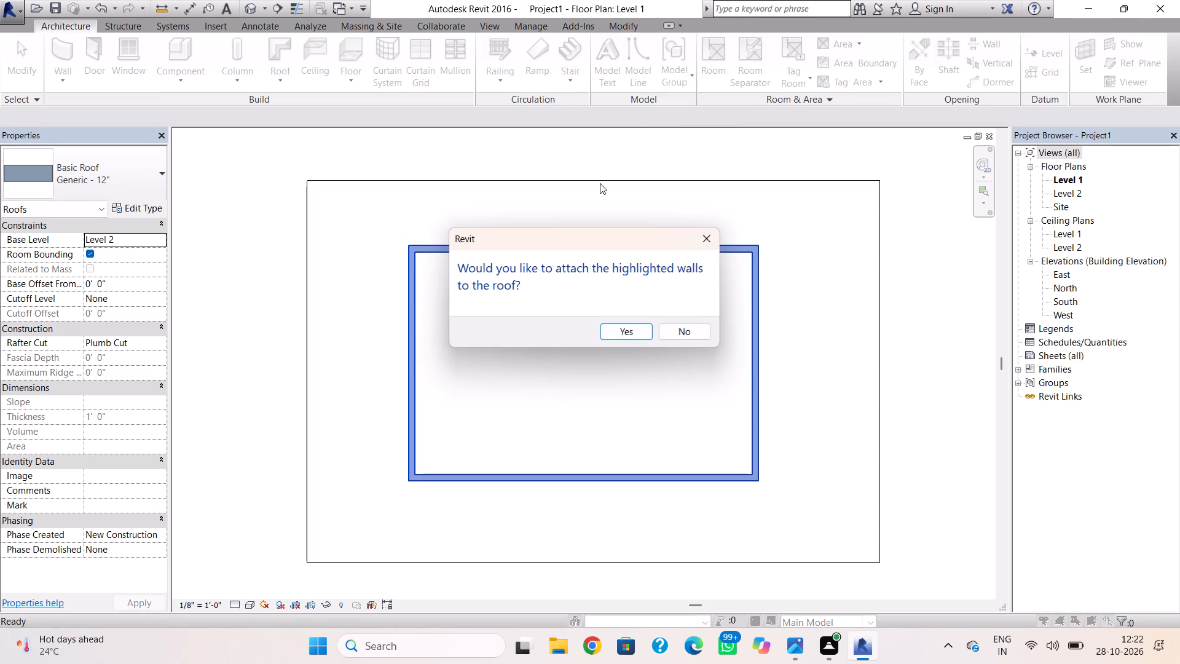
pyautogui.click(630, 326)
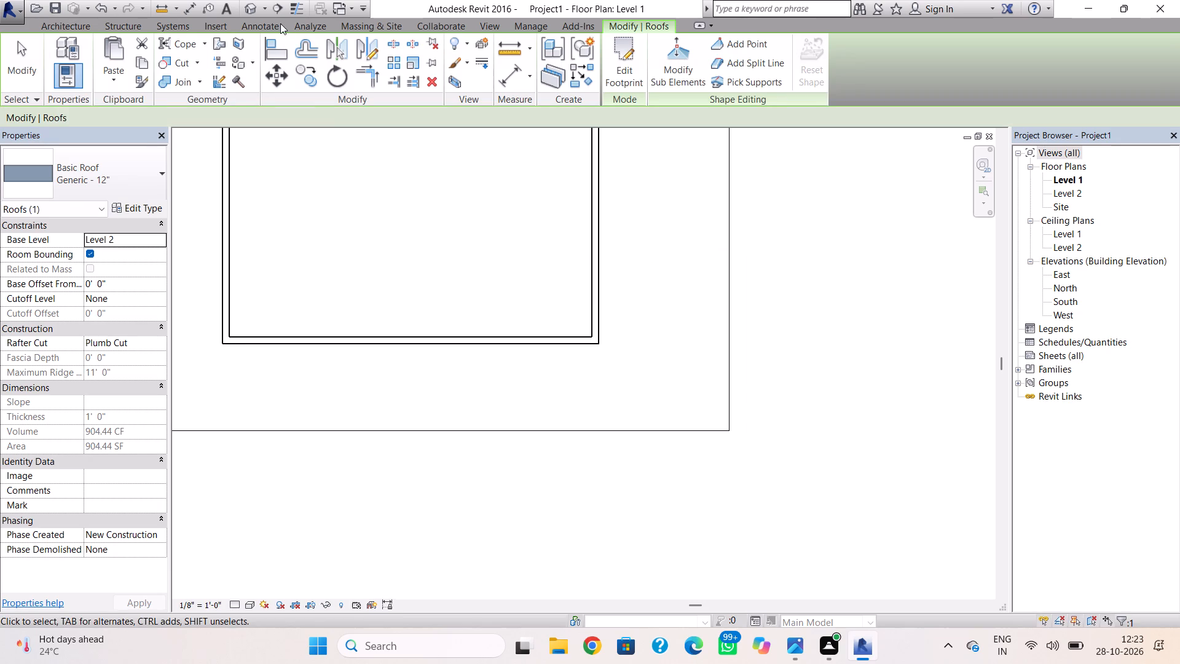
# Open the default 3D view, display the building with shaded surfaces, and inspect it from the front and from above.
pyautogui.click(252, 8)
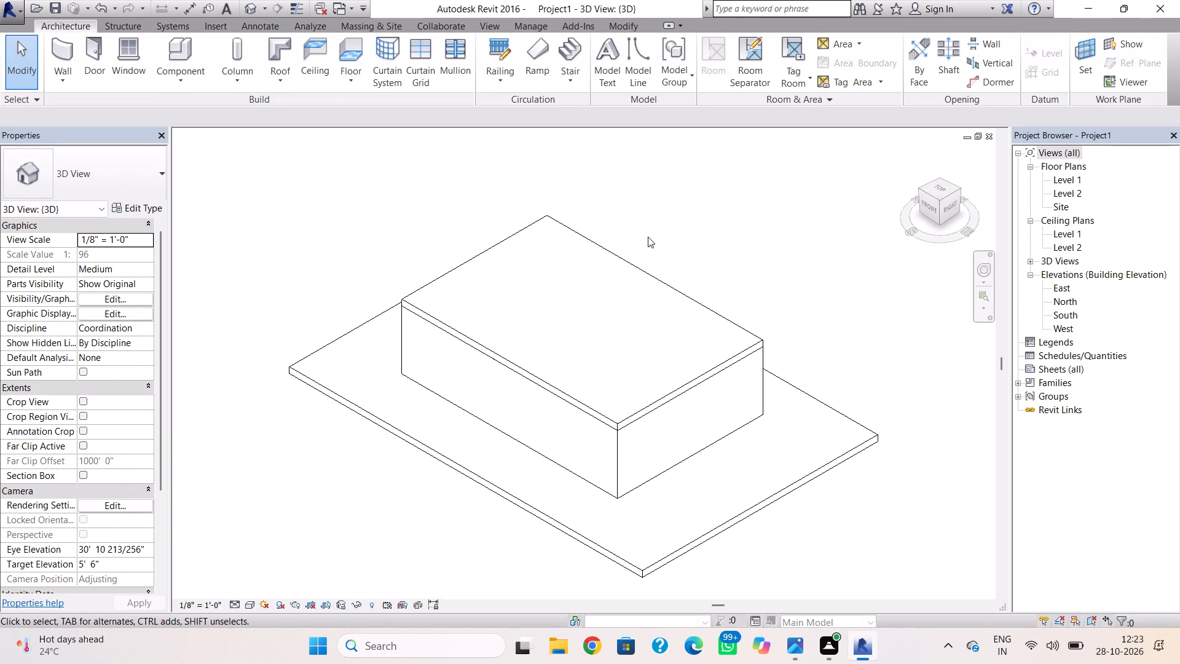
pyautogui.click(932, 211)
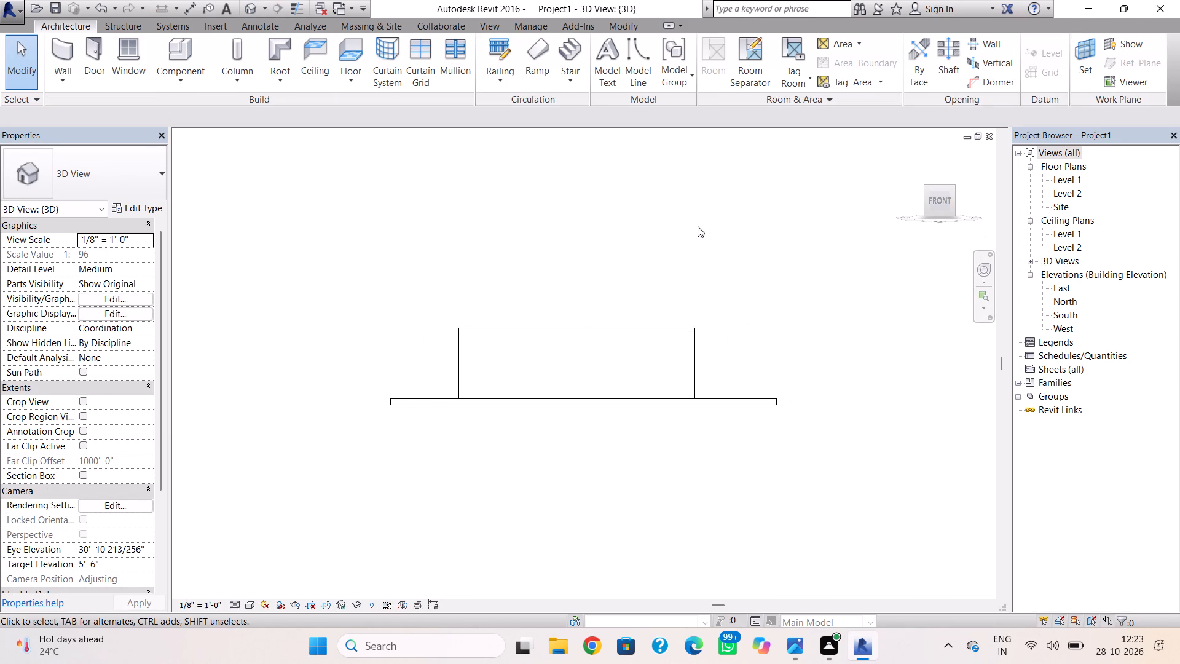
pyautogui.click(252, 607)
pyautogui.click(273, 579)
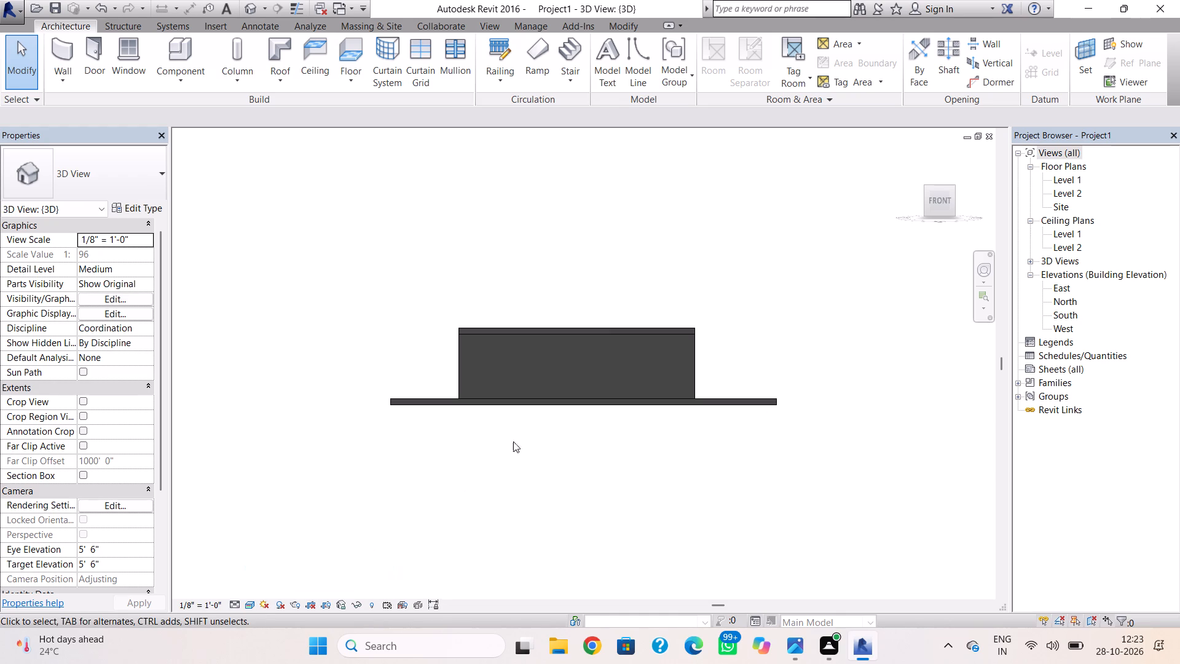
pyautogui.keyDown('shift'); pyautogui.moveTo(640, 282); pyautogui.dragTo(660, 419, button='right'); pyautogui.keyUp('shift')
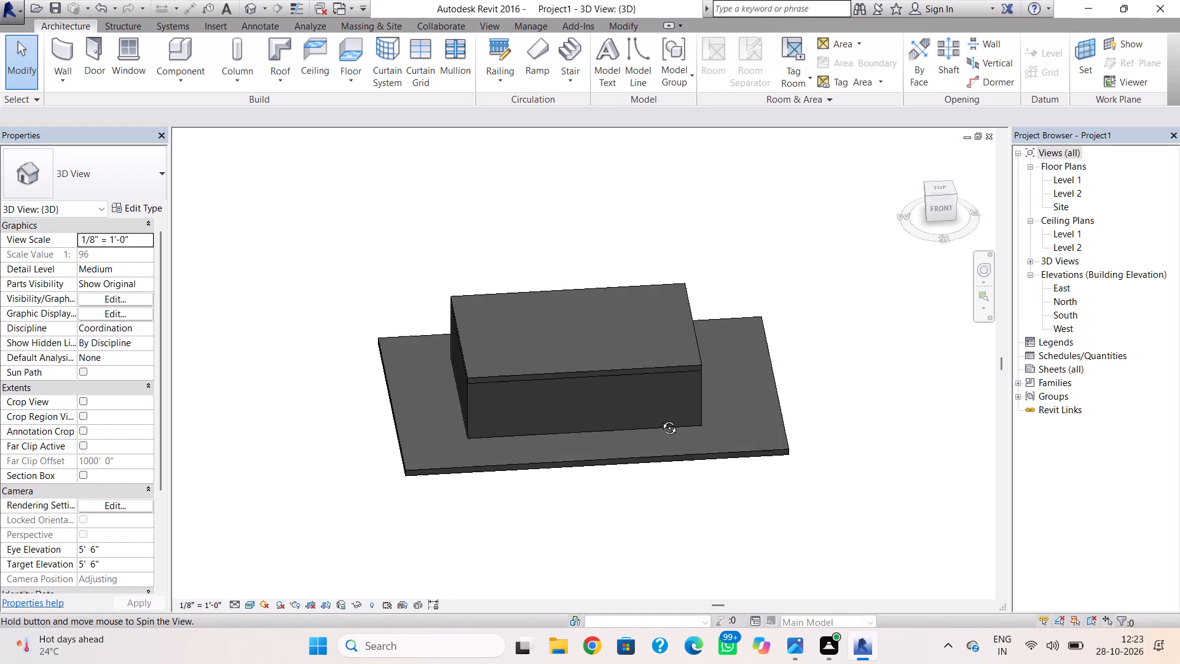
pyautogui.keyDown('shift'); pyautogui.moveTo(660, 419); pyautogui.dragTo(641, 354, button='right'); pyautogui.keyUp('shift')
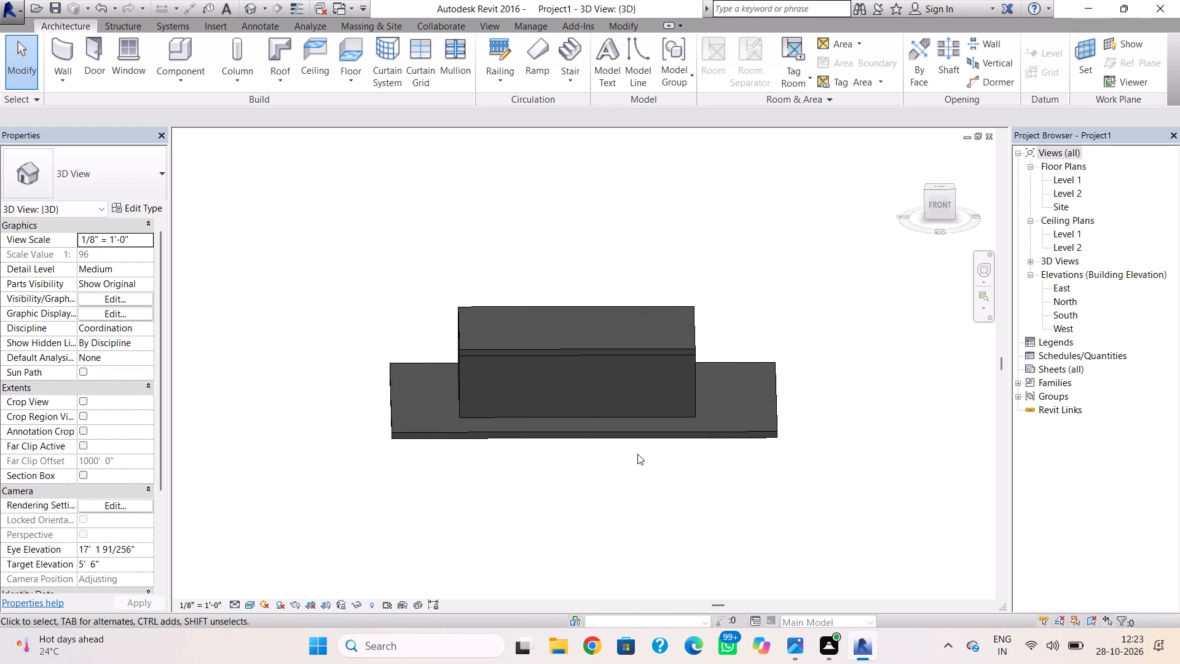
# Edit the floor's boundary in the Level 1 plan, moving its east and west edges inward to a width of 57'.
pyautogui.doubleClick(641, 435)
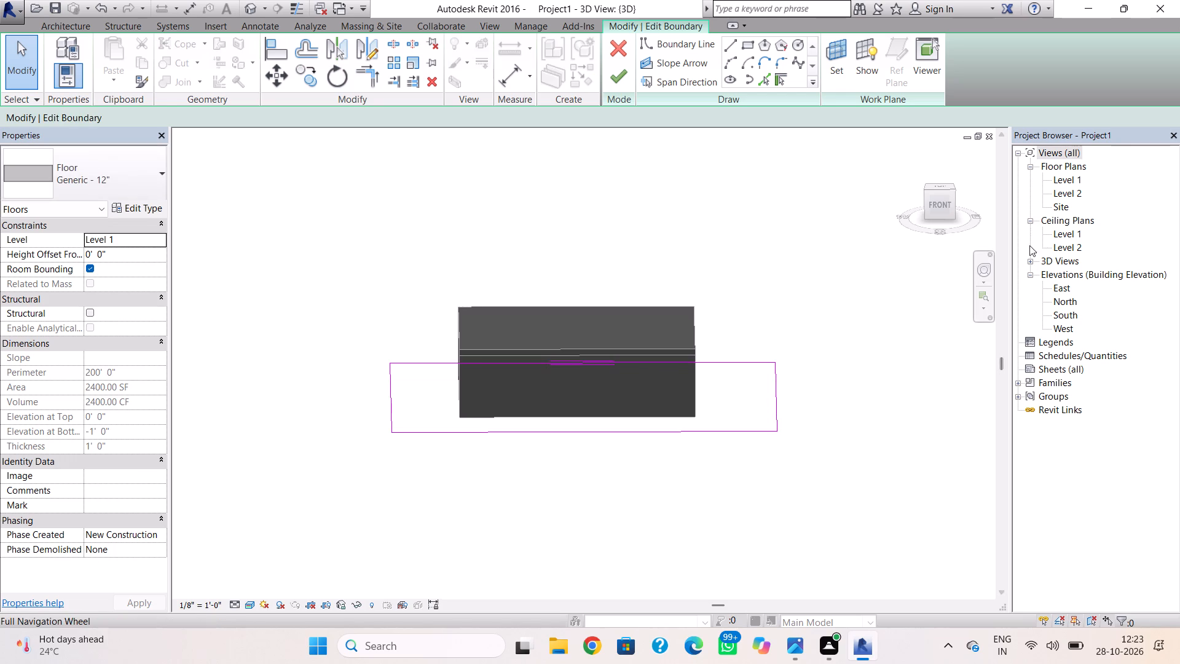
pyautogui.click(1069, 181)
pyautogui.click(1069, 181)
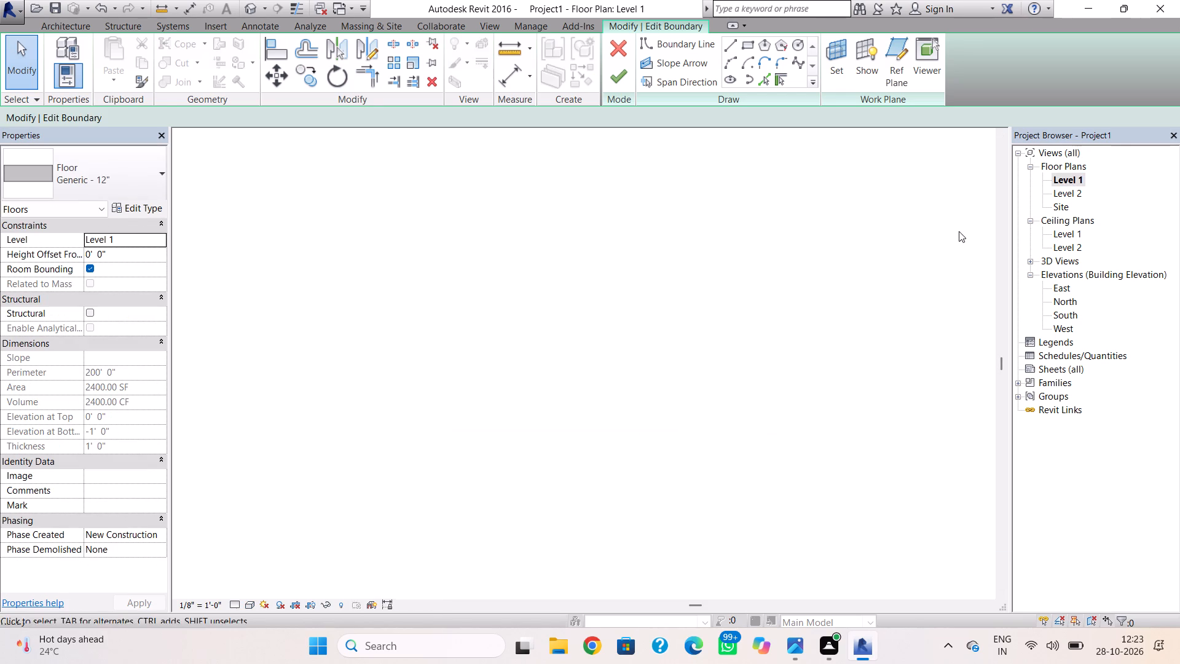
pyautogui.scroll(-5, 669, 304)
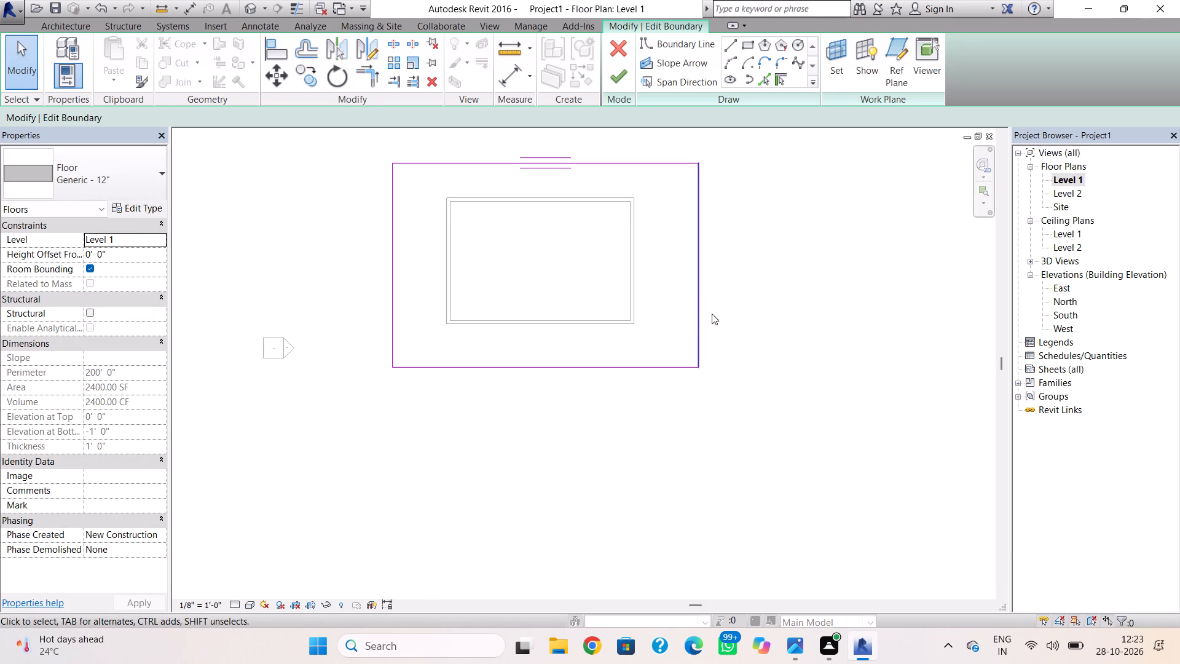
pyautogui.click(702, 306)
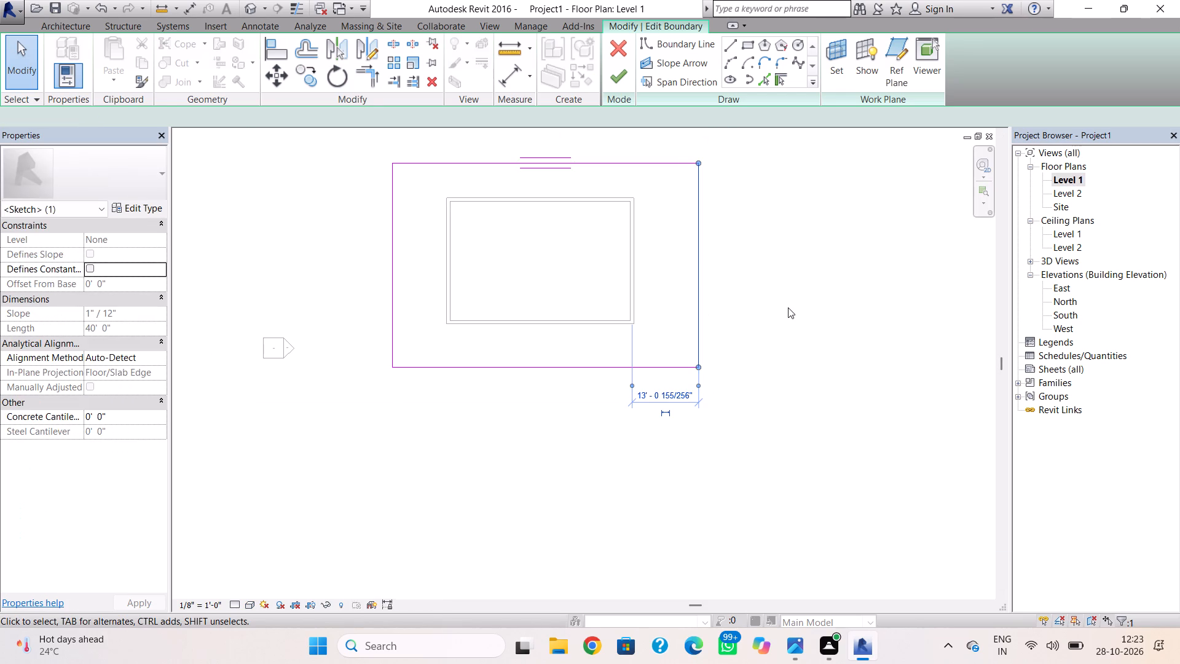
pyautogui.press('Left')
pyautogui.press('Left')
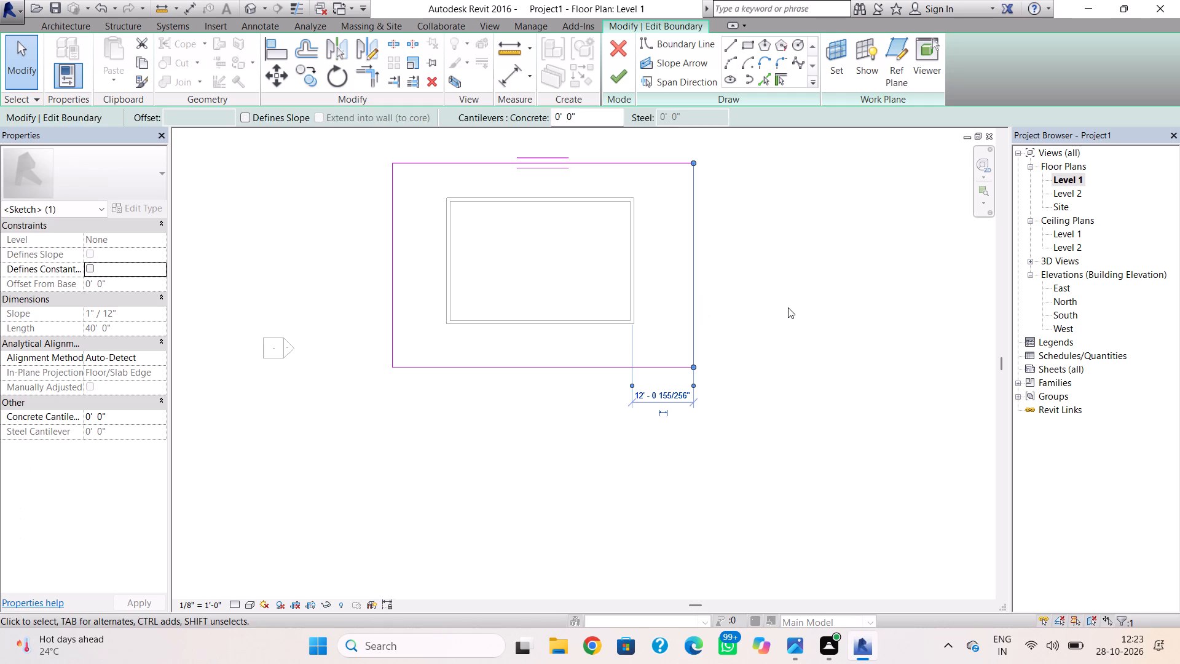
pyautogui.press('Left')
pyautogui.click(788, 307)
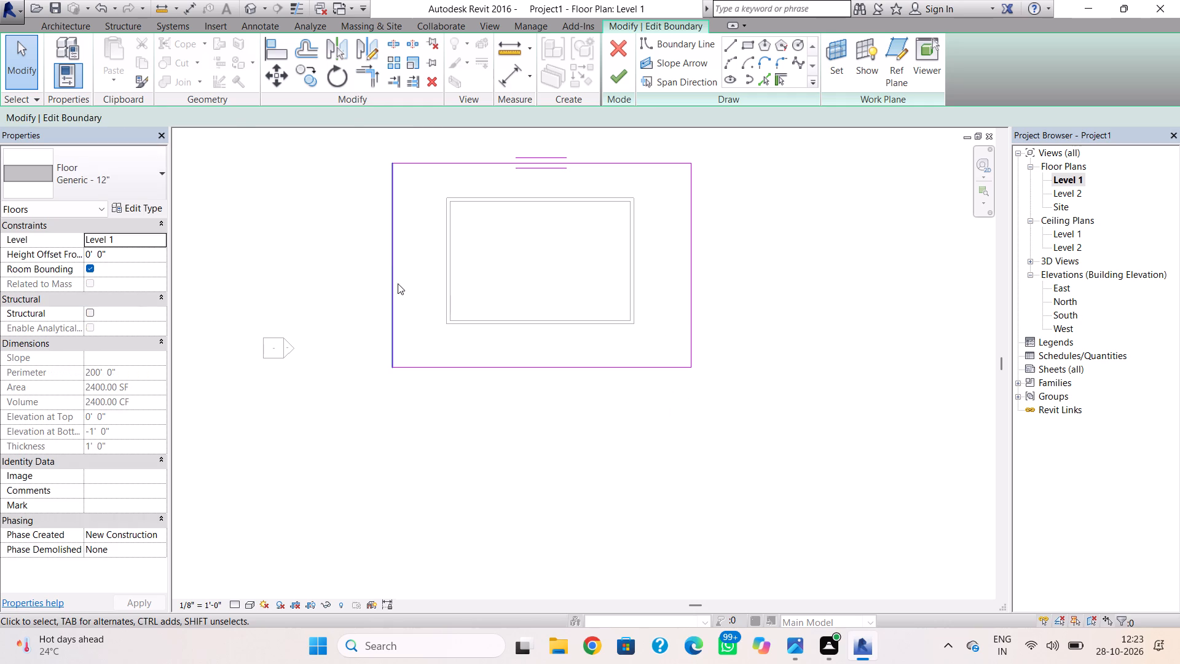
pyautogui.click(389, 280)
pyautogui.press('Right')
pyautogui.press('Right')
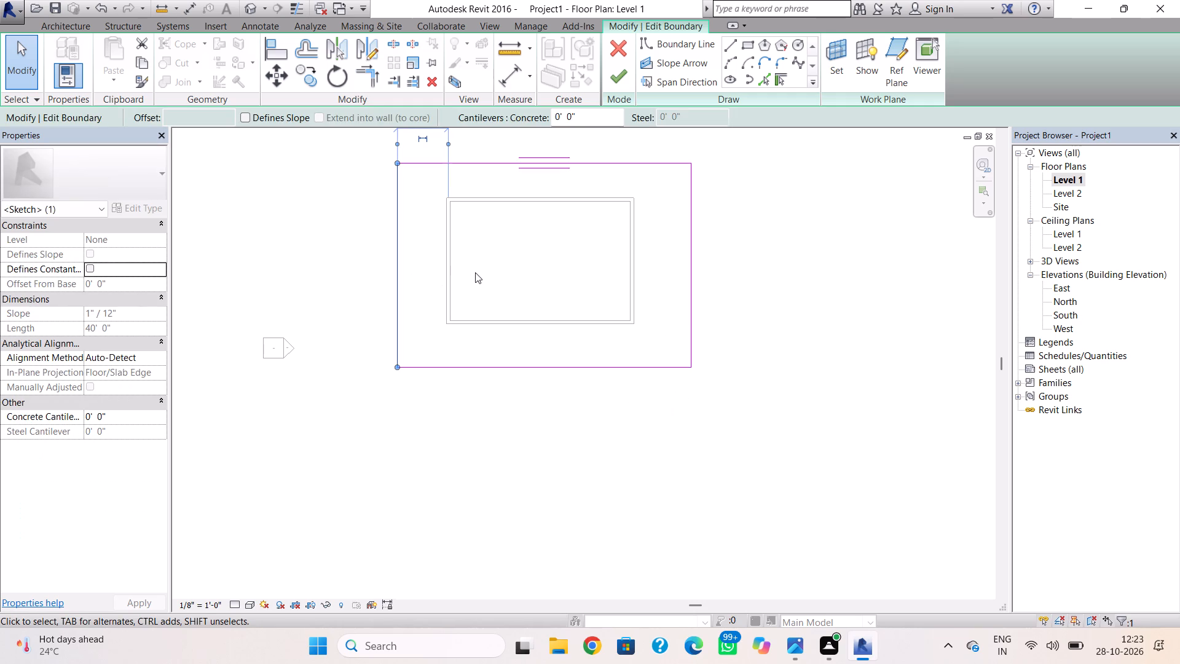
pyautogui.click(501, 264)
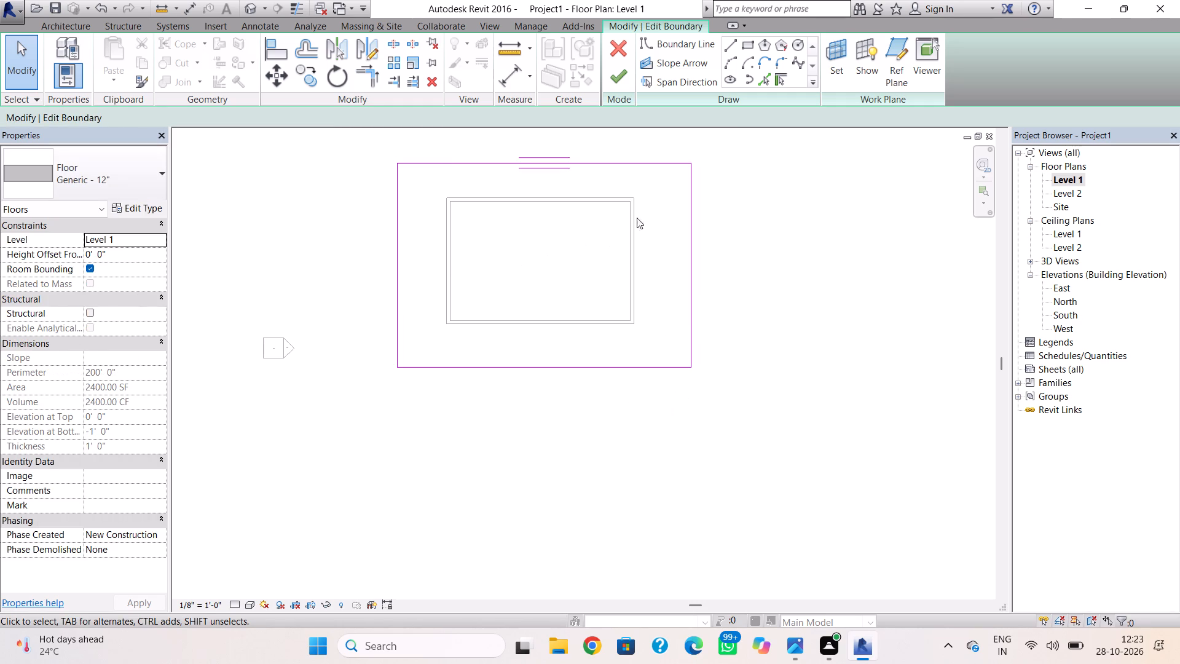
pyautogui.click(690, 186)
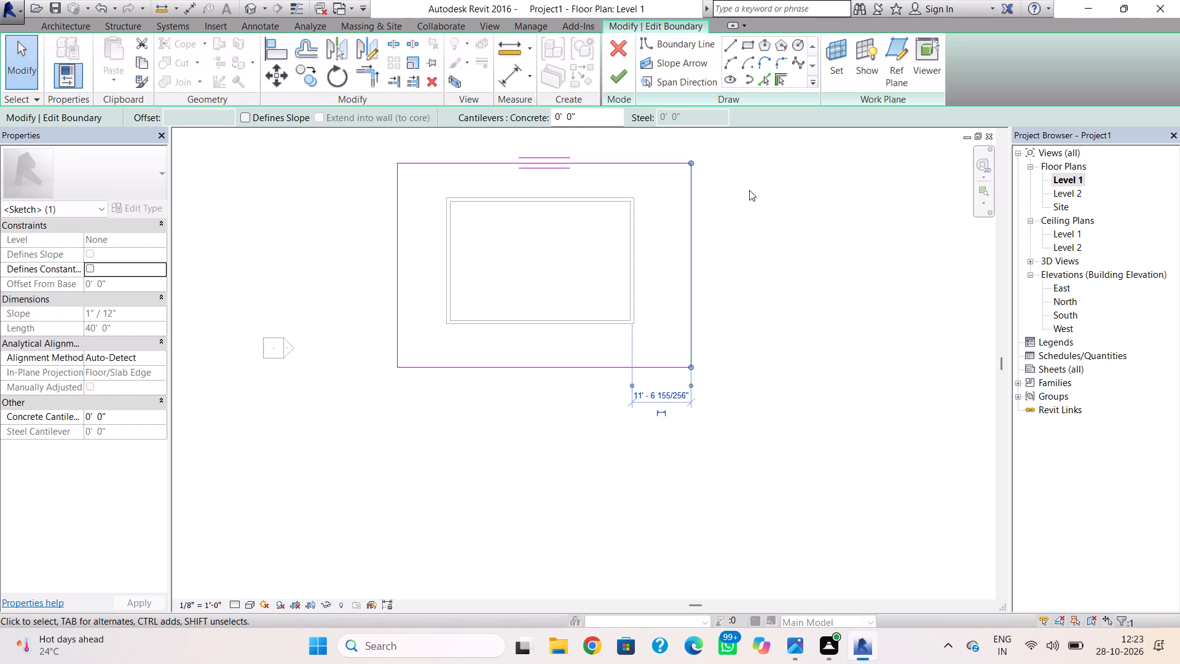
pyautogui.press('Left')
# Move the north edge of the floor boundary about 6" inward, making the floor 39'-6" deep, and finish the boundary.
pyautogui.click(658, 160)
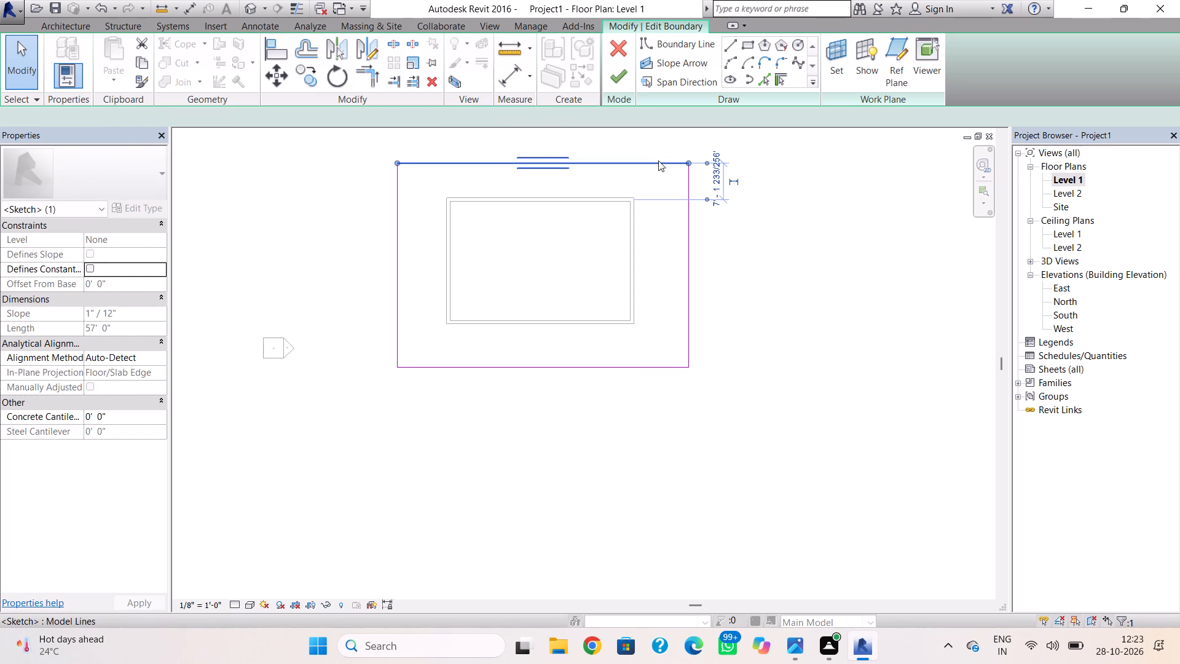
pyautogui.press('Down')
pyautogui.click(797, 182)
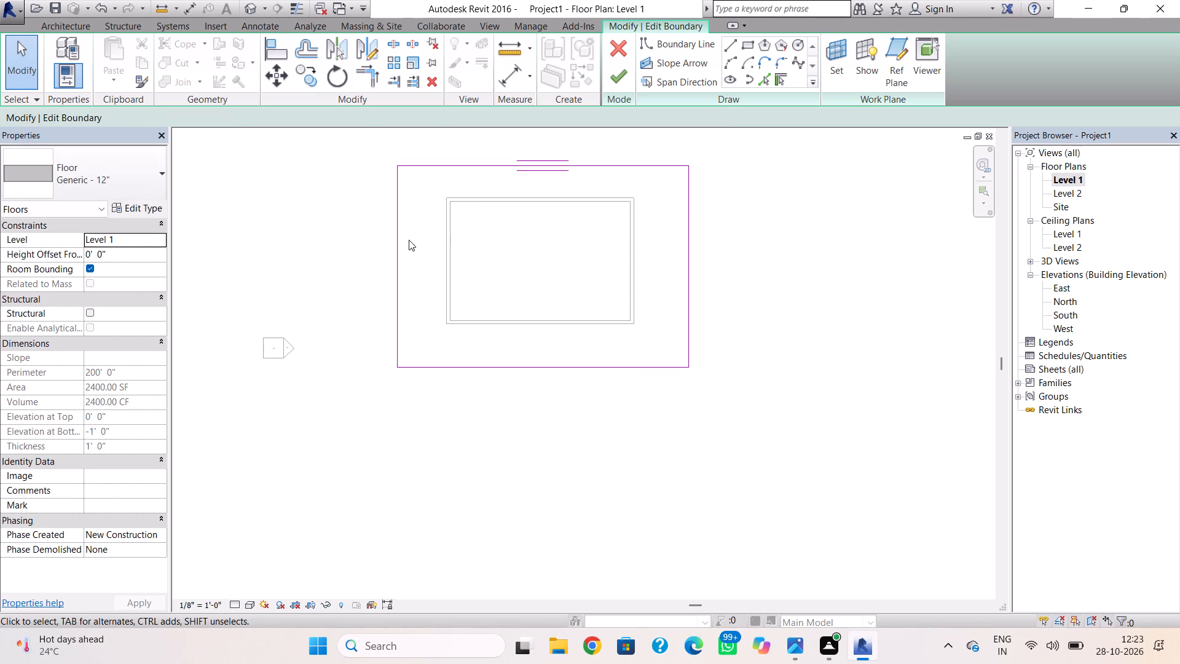
pyautogui.click(624, 77)
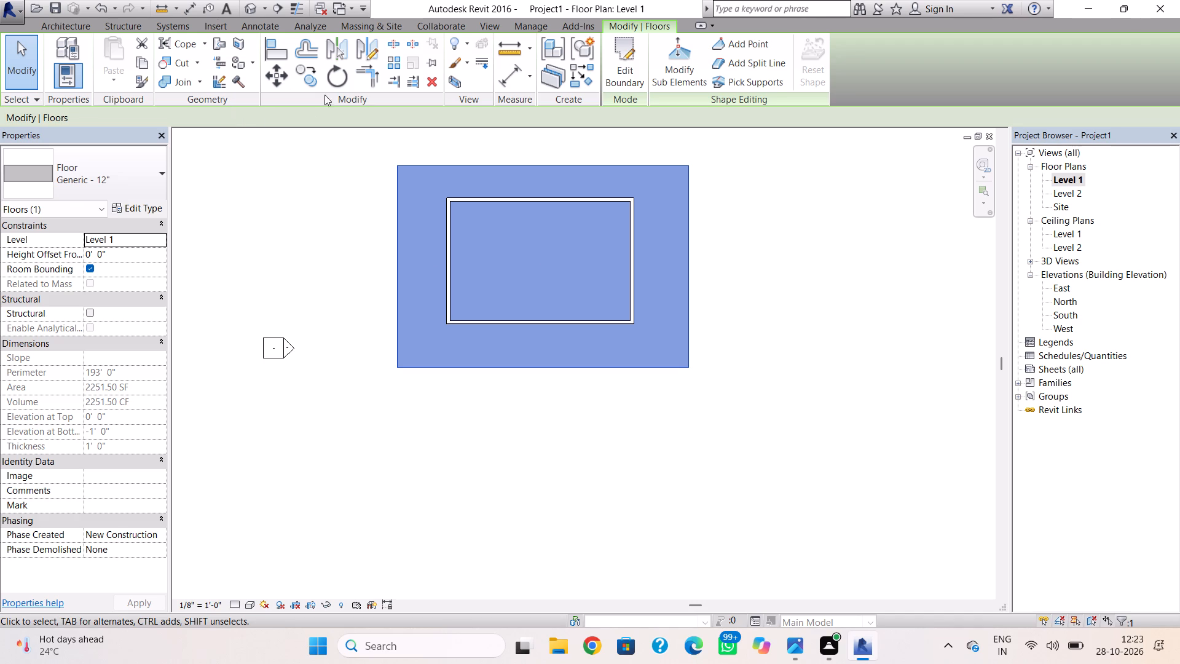
# Reopen the floor's boundary for editing and move its west edge about 1'-6" closer to the walls.
pyautogui.doubleClick(409, 167)
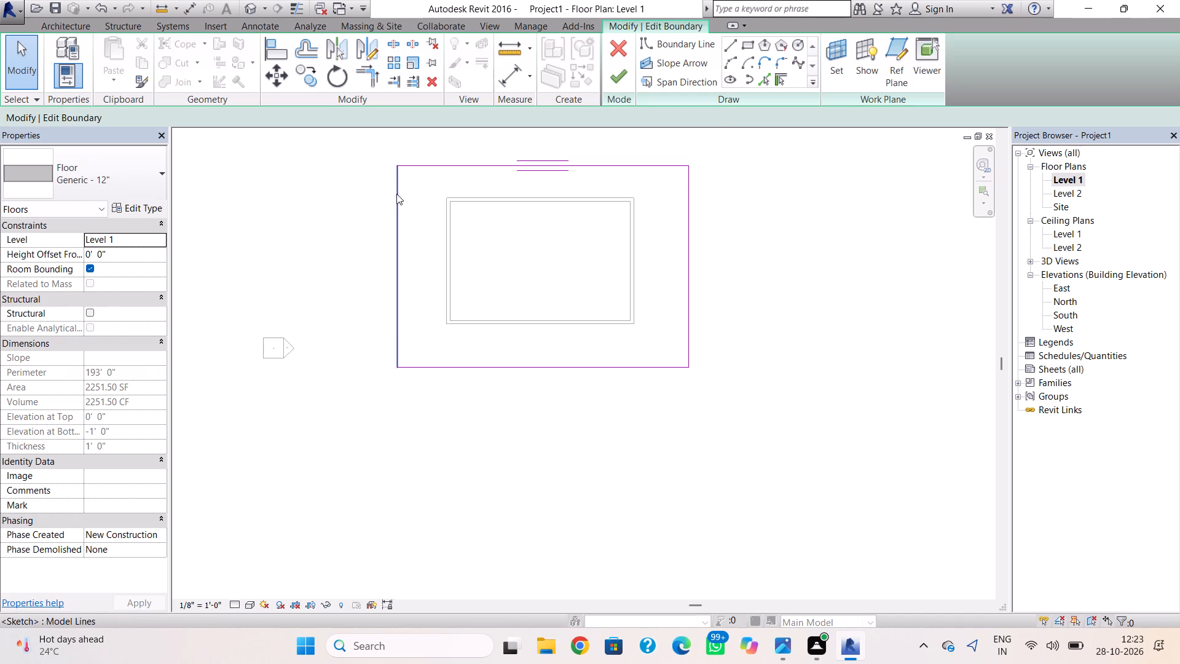
pyautogui.click(396, 194)
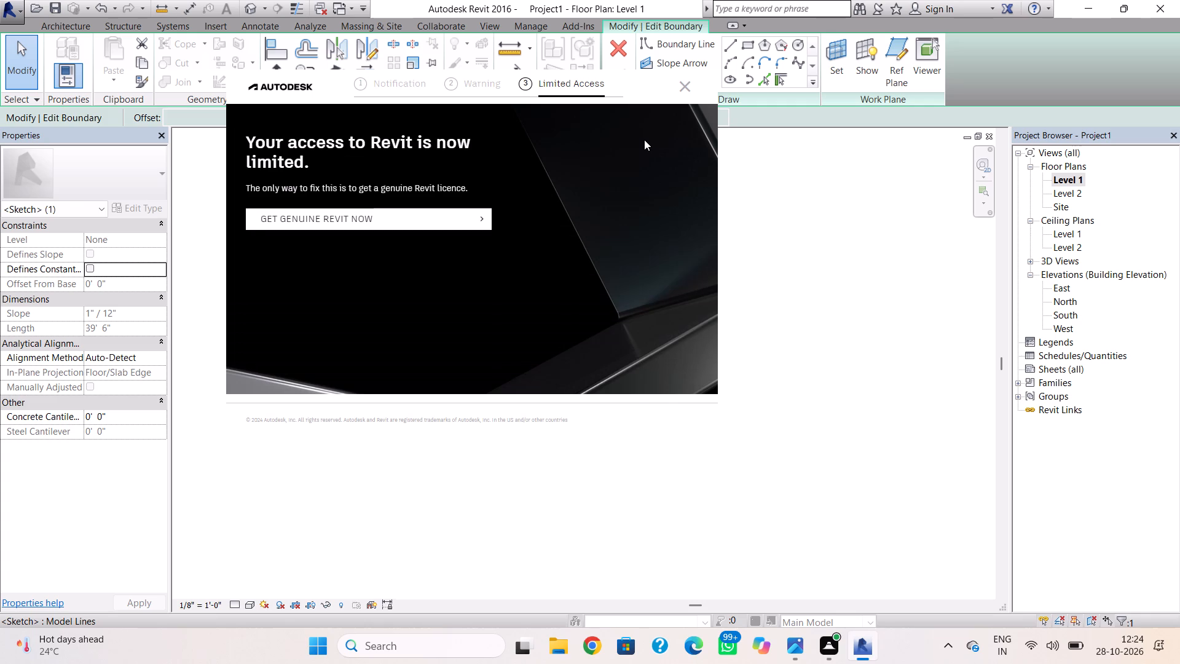
pyautogui.click(685, 87)
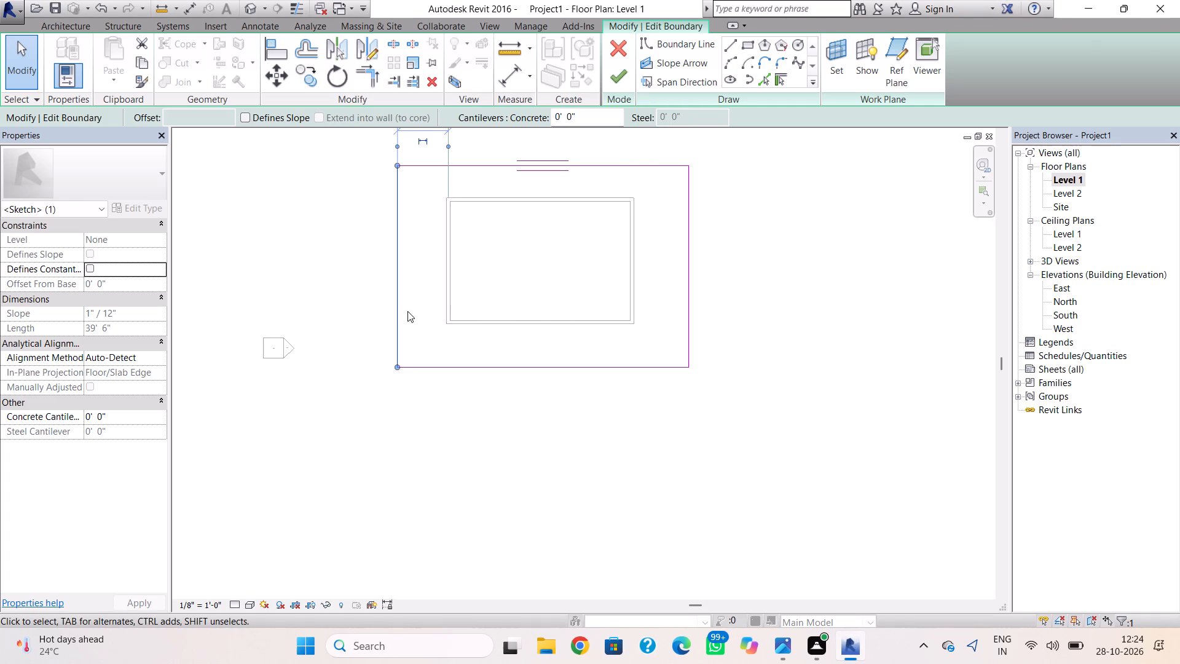
pyautogui.press('Right')
pyautogui.press('Right')
pyautogui.press('Right')
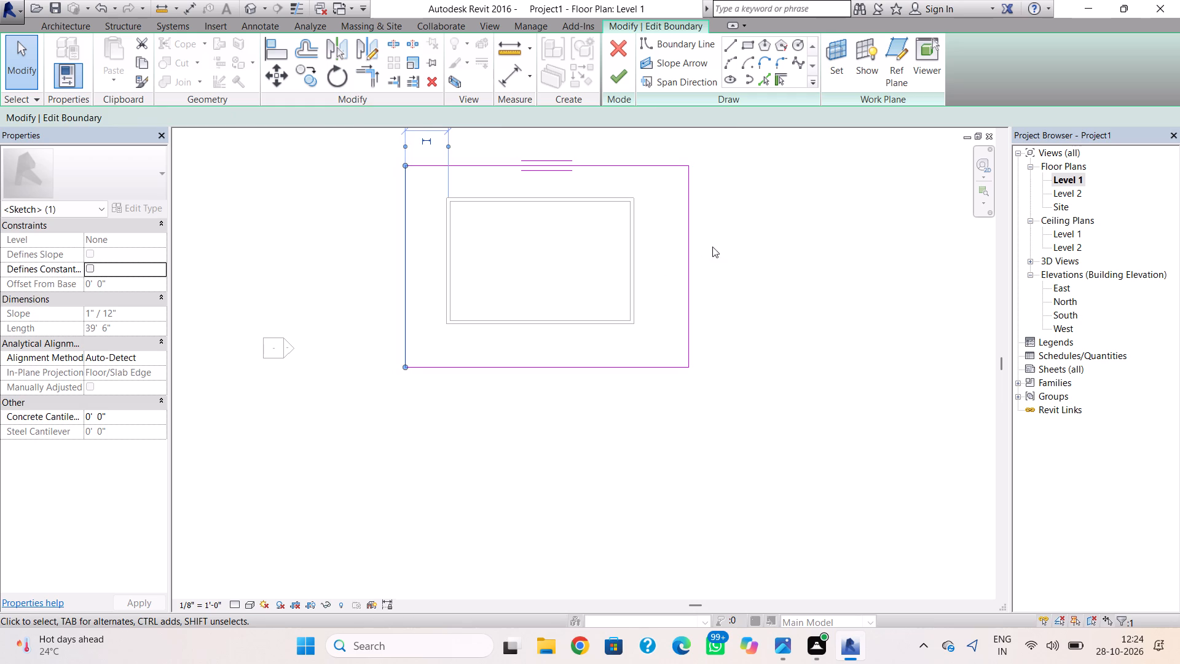
pyautogui.click(732, 244)
# Move the east edge of the floor boundary about 4' closer to the walls.
pyautogui.click(688, 263)
pyautogui.press('Down')
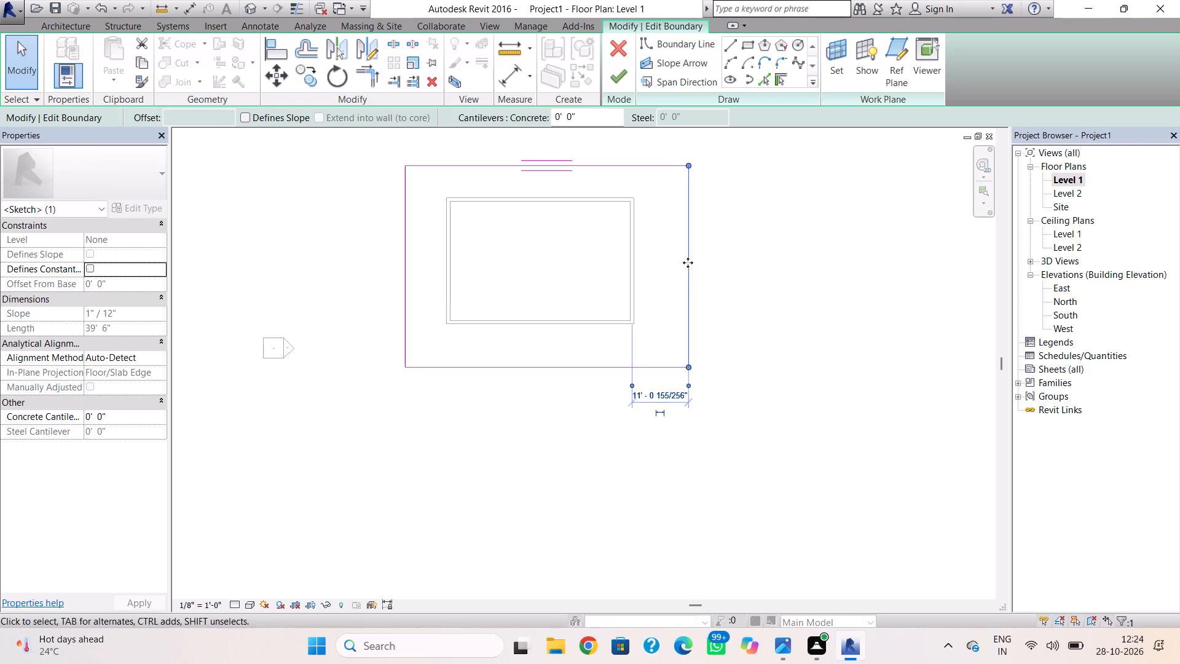
pyautogui.press('Left')
pyautogui.press('Left')
pyautogui.press('Left')
pyautogui.press('Left')
pyautogui.press('Left')
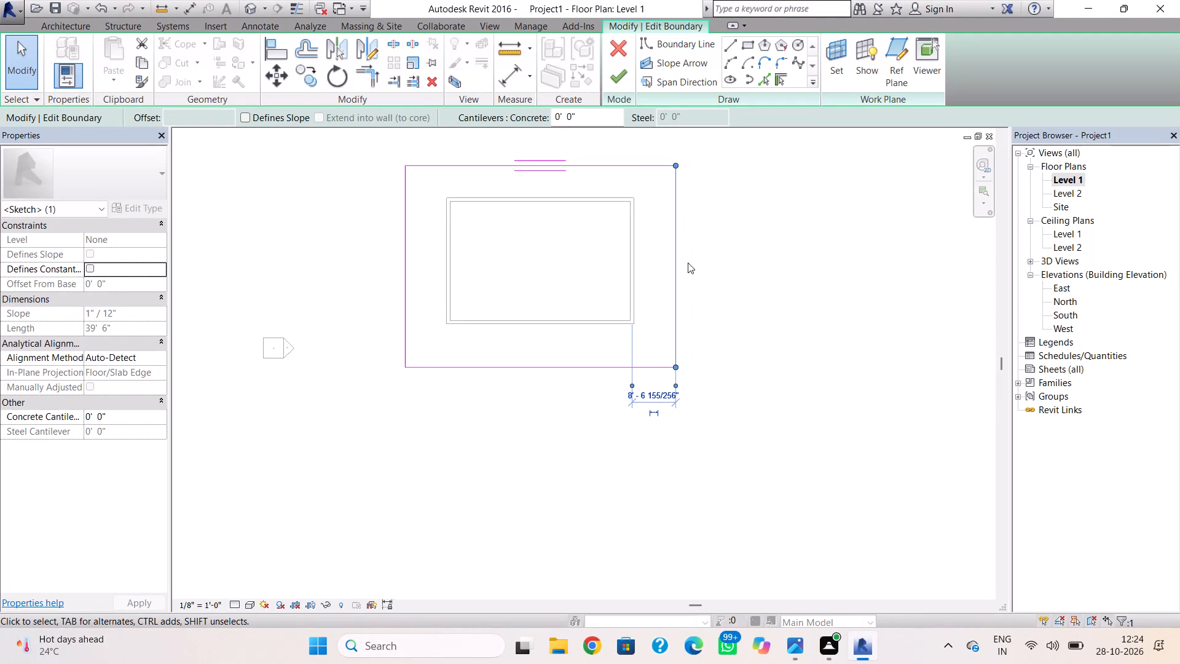
pyautogui.press('Left')
pyautogui.press('Left')
pyautogui.press('Left')
pyautogui.click(688, 263)
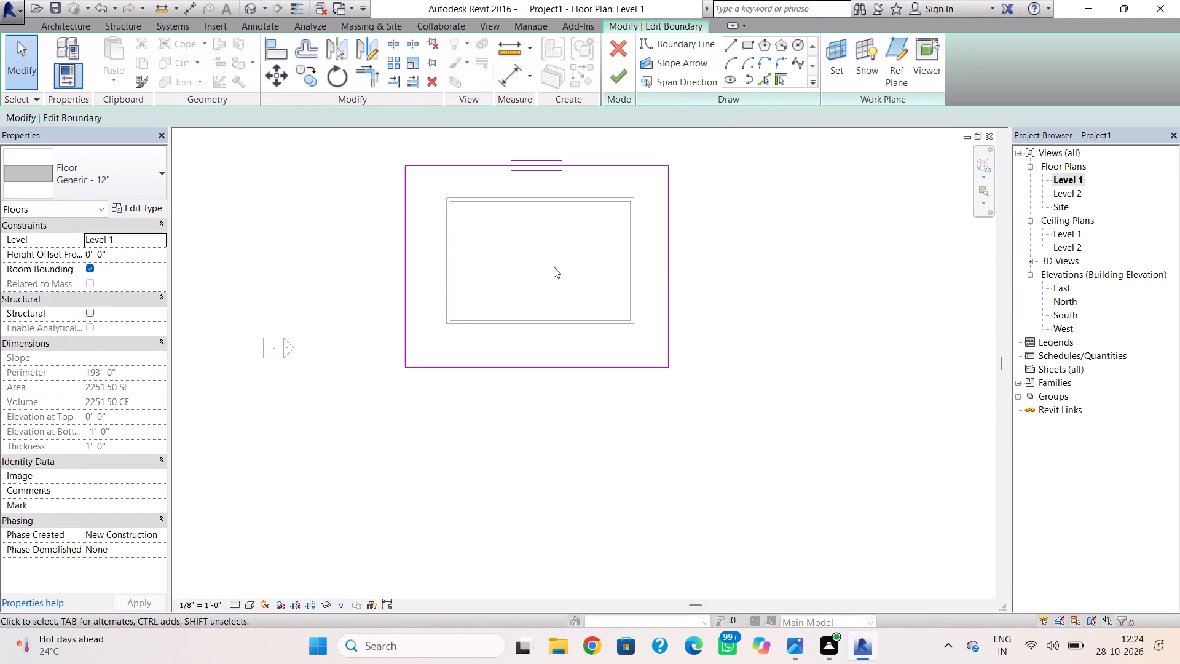
# Move the west edge of the floor boundary further inward, bringing the floor's width to 50'.
pyautogui.click(412, 268)
pyautogui.click(408, 271)
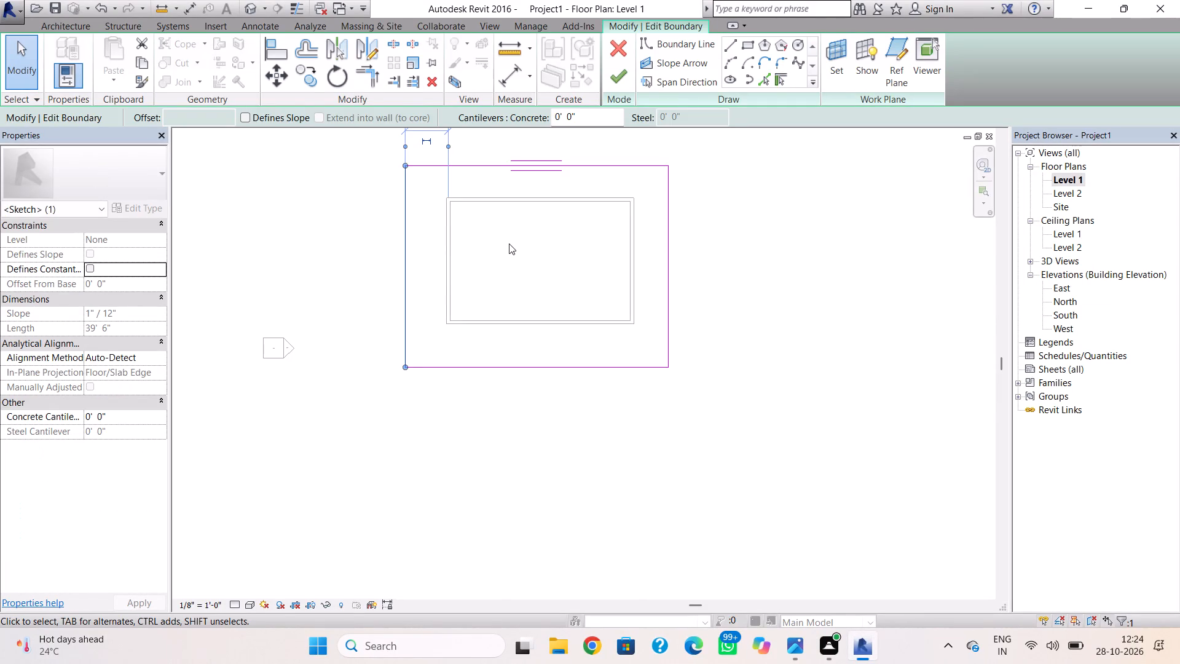
pyautogui.press('Right')
pyautogui.press('Right')
pyautogui.press('Right')
# Move the north edge of the floor boundary inward to about 5'-2" from the north wall.
pyautogui.click(559, 171)
pyautogui.press('Right')
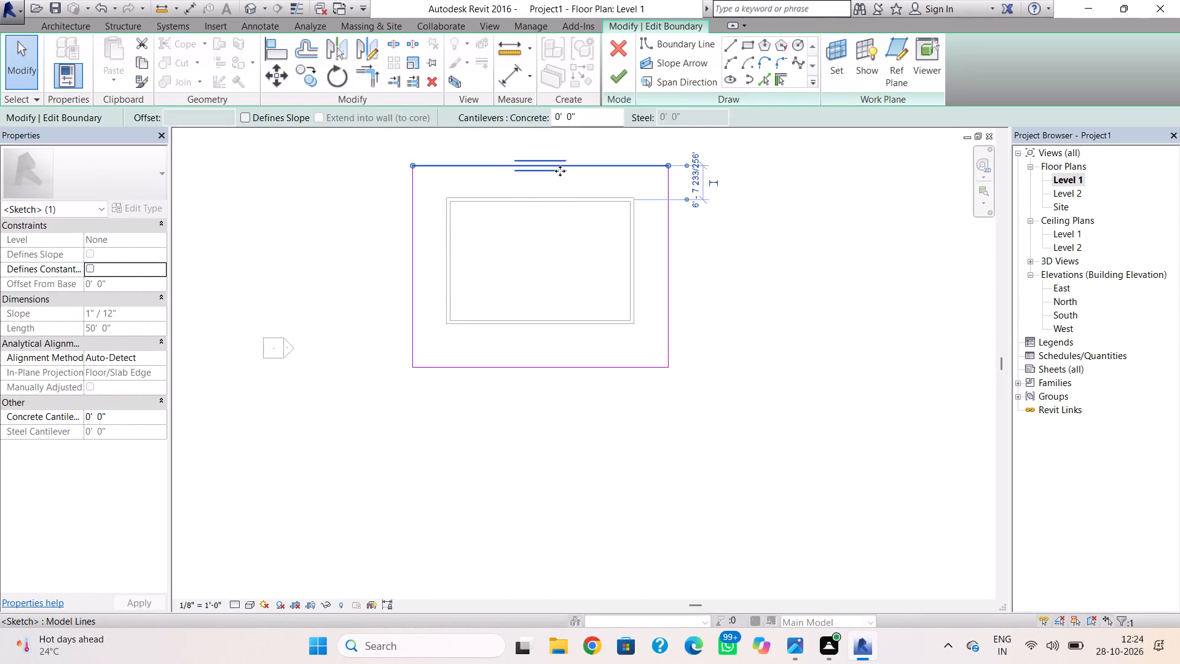
pyautogui.press('Down')
pyautogui.press('Down')
pyautogui.press('Down')
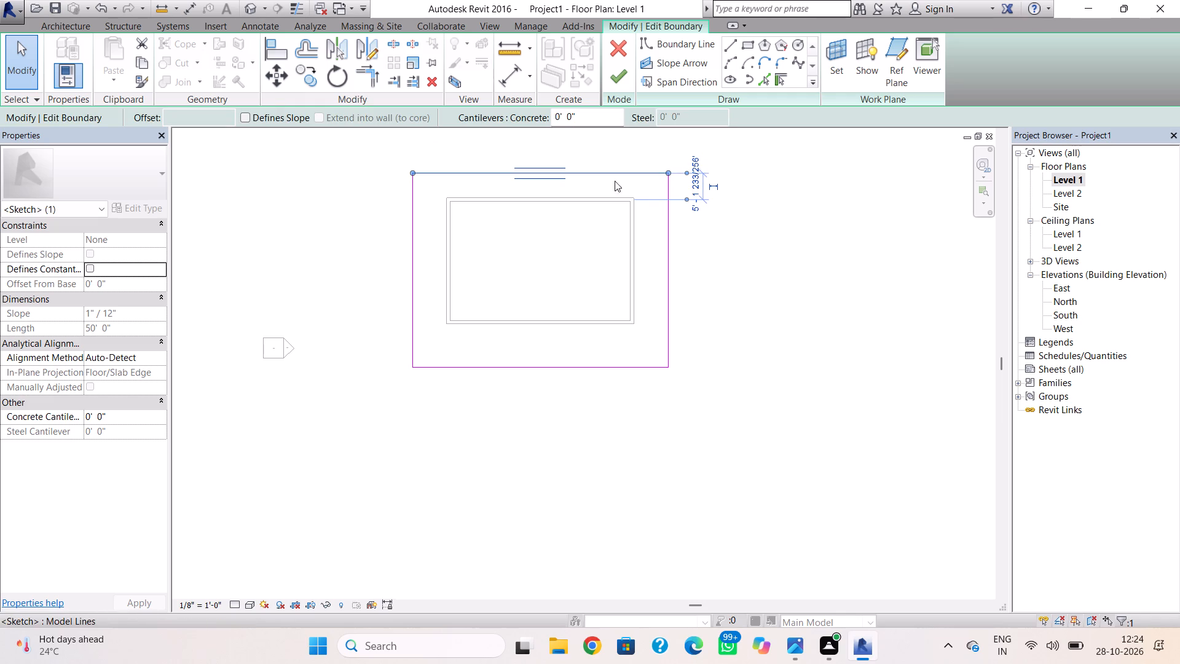
pyautogui.click(737, 225)
# Move the south edge of the floor boundary inward to about 6'-10" from the south wall and finish the boundary edit.
pyautogui.click(575, 368)
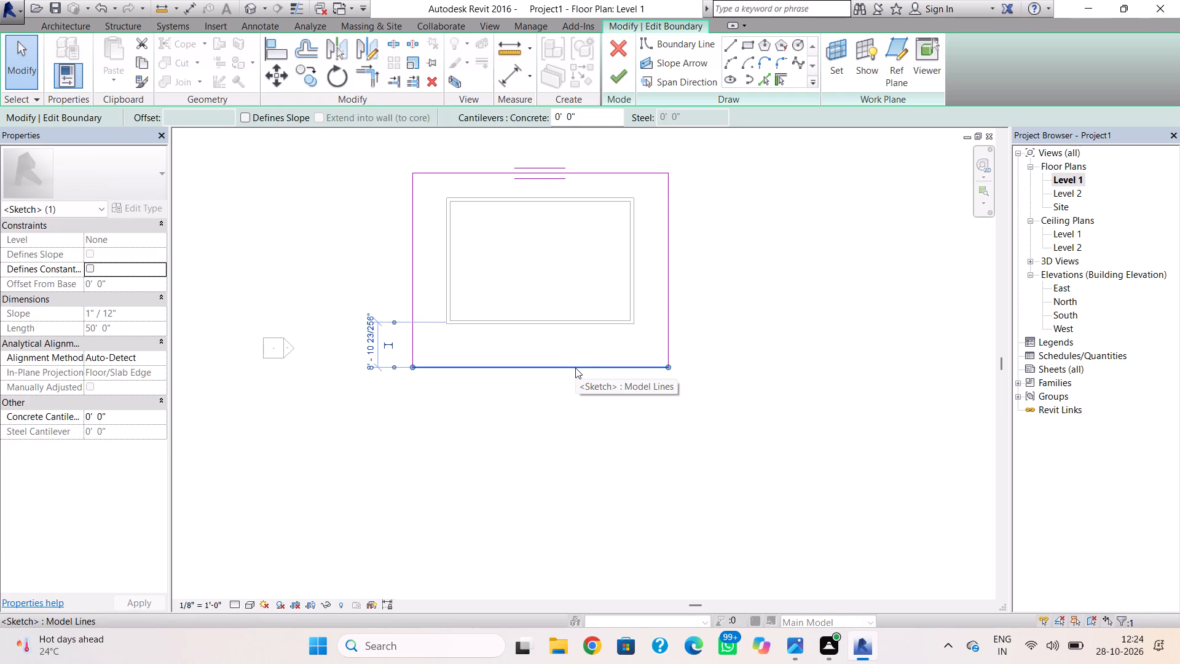
pyautogui.press('Up')
pyautogui.press('Up')
pyautogui.press('Up')
pyautogui.press('Up')
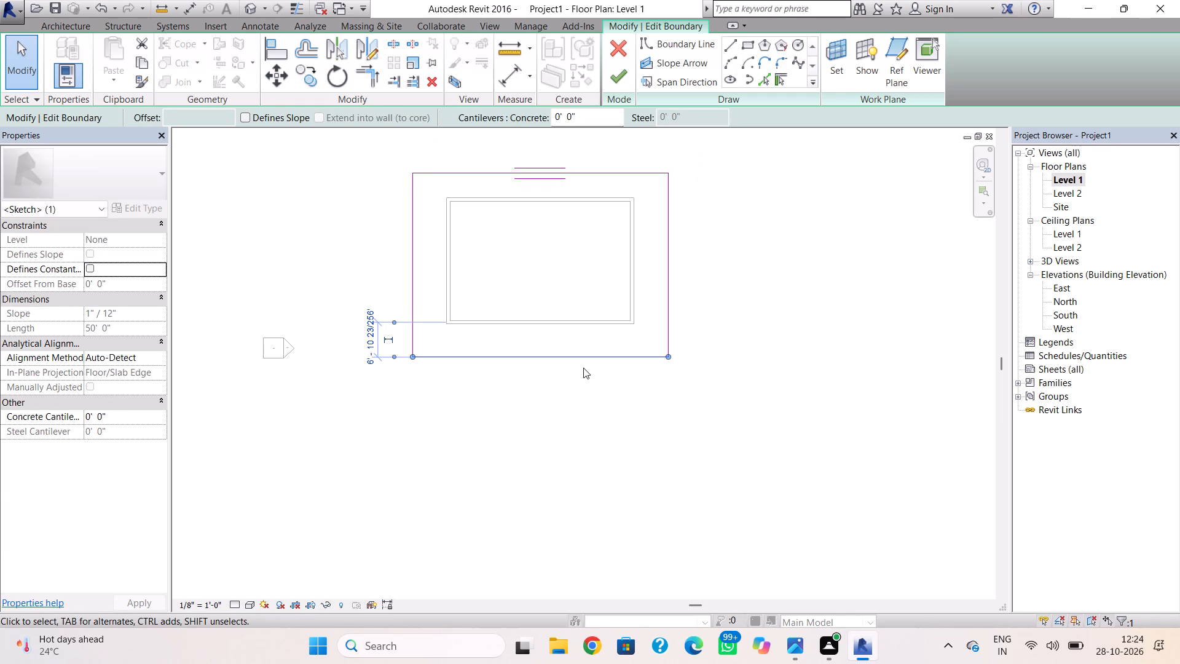
pyautogui.click(583, 368)
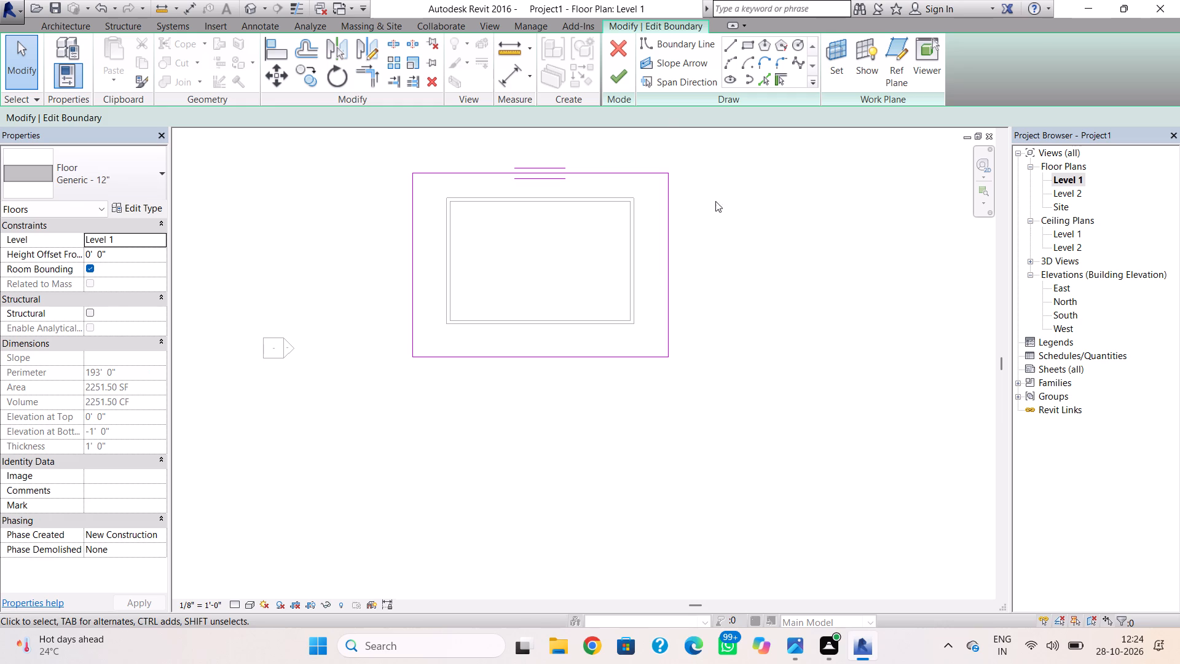
pyautogui.click(626, 77)
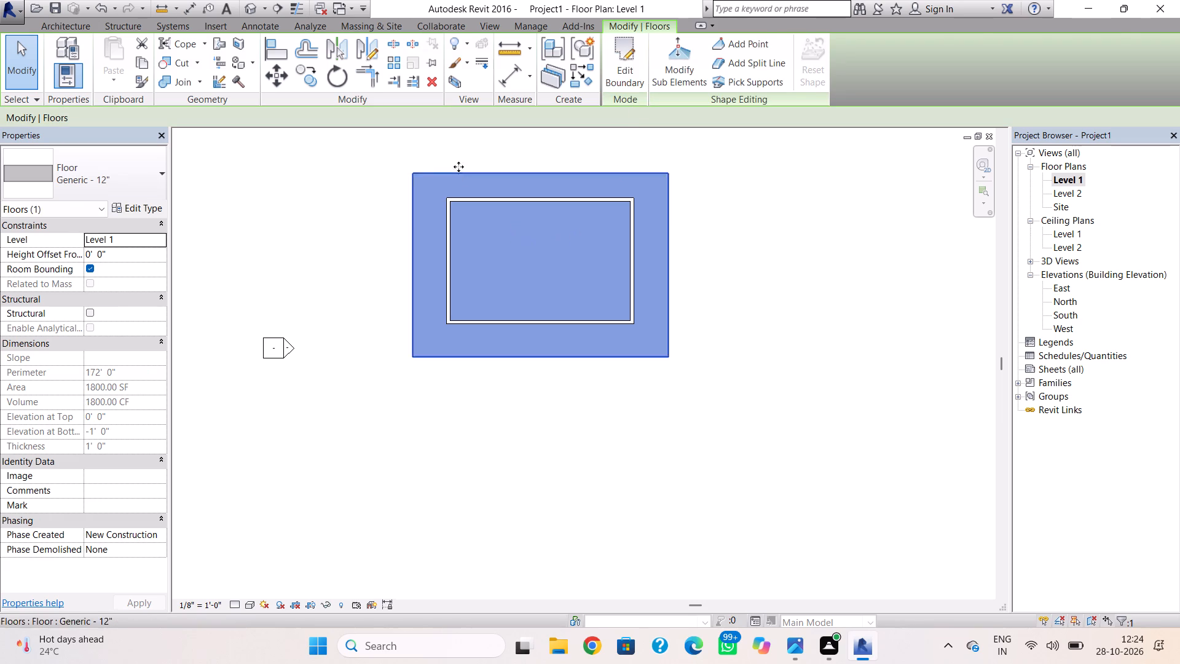
pyautogui.click(455, 152)
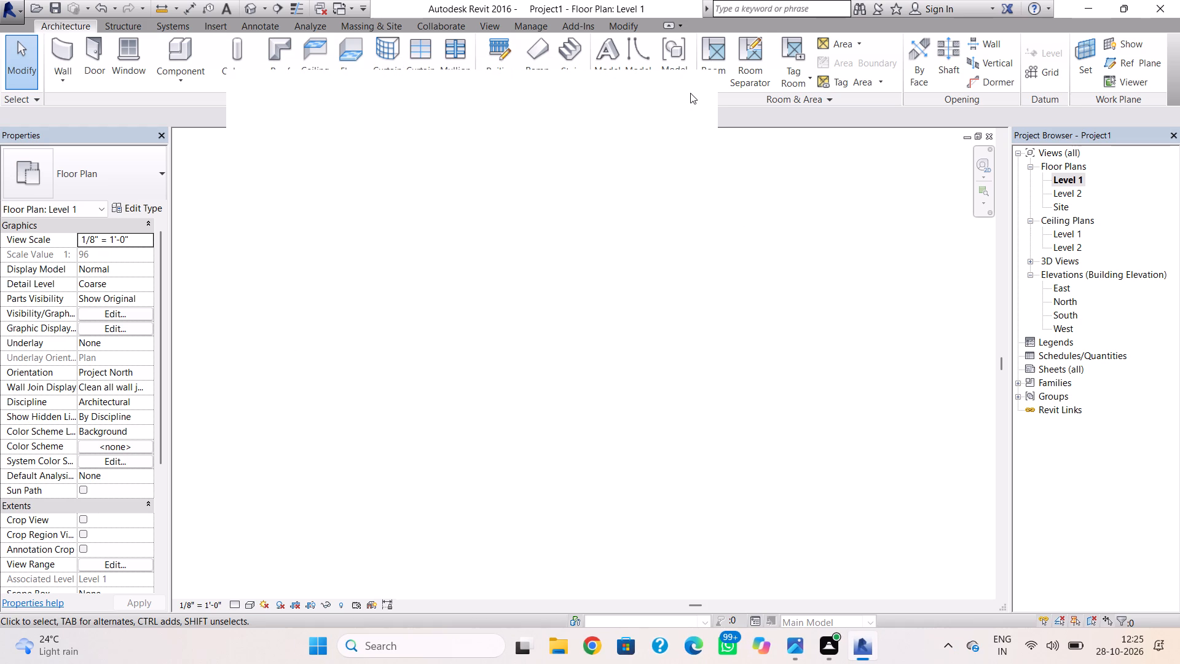
pyautogui.click(690, 93)
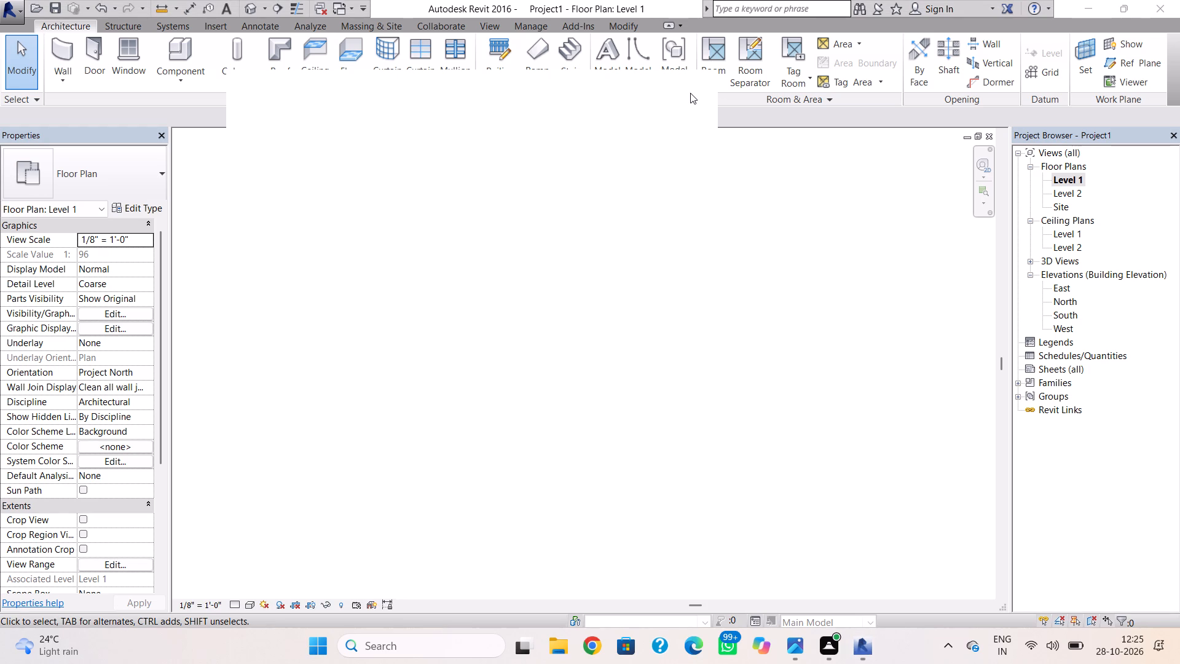
pyautogui.click(690, 93)
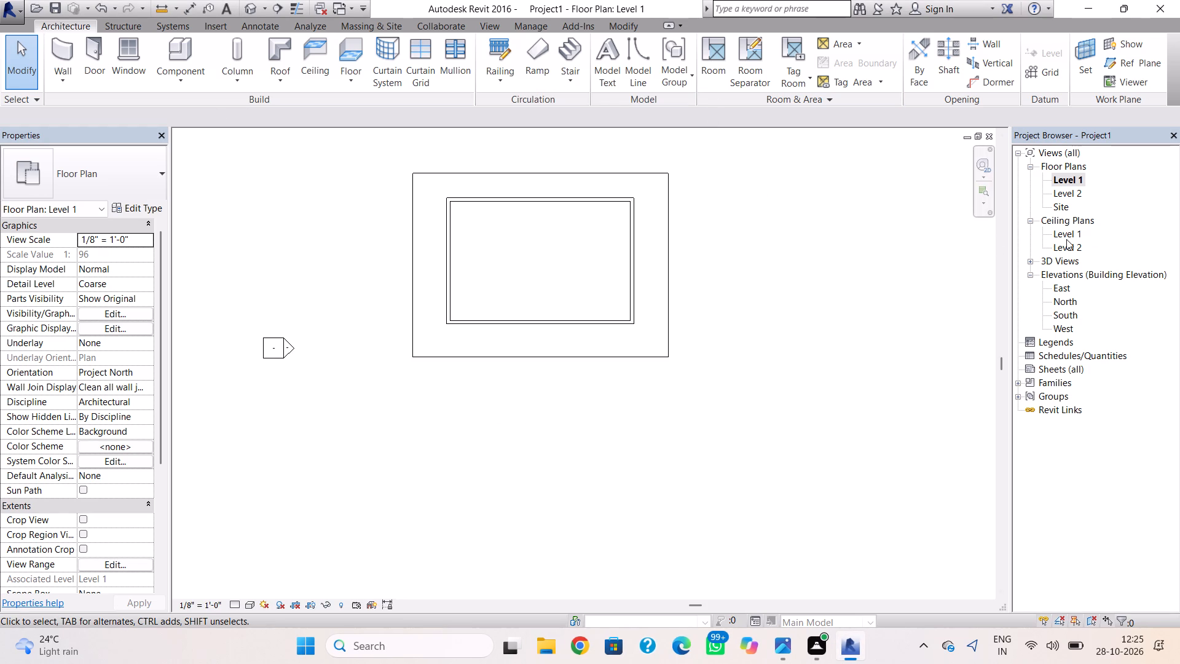
# In the East elevation, set the elevation of Level 2 to 12'.
pyautogui.doubleClick(1058, 287)
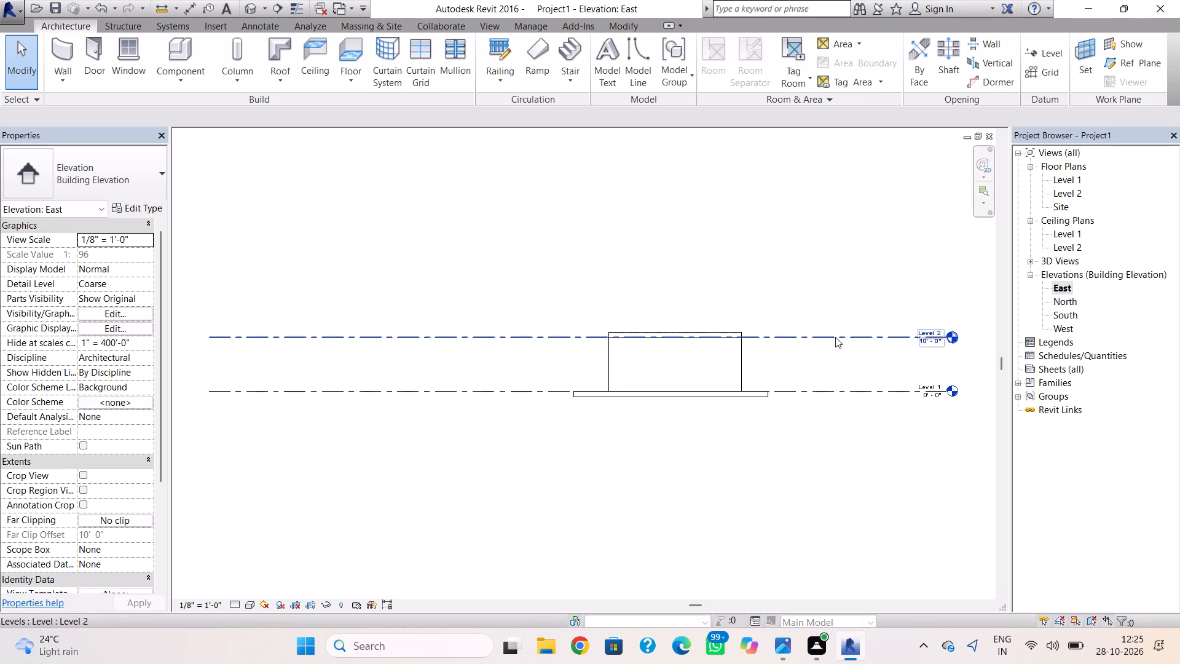
pyautogui.click(835, 339)
pyautogui.click(126, 236)
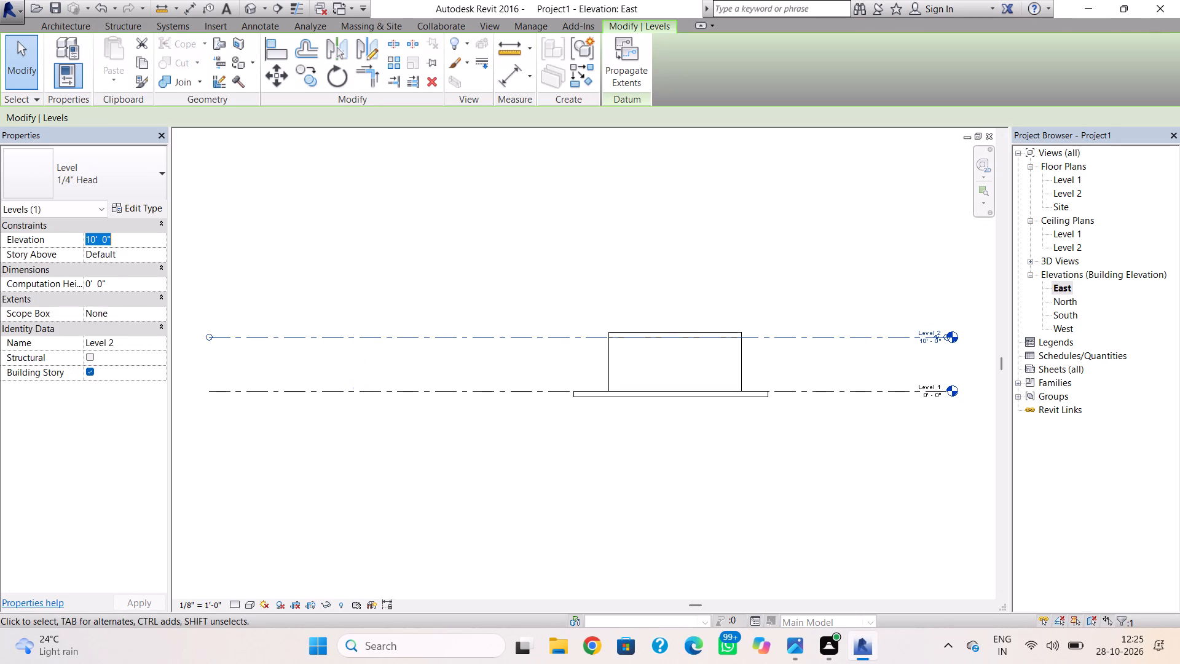
pyautogui.write("12'")
pyautogui.press('Return')
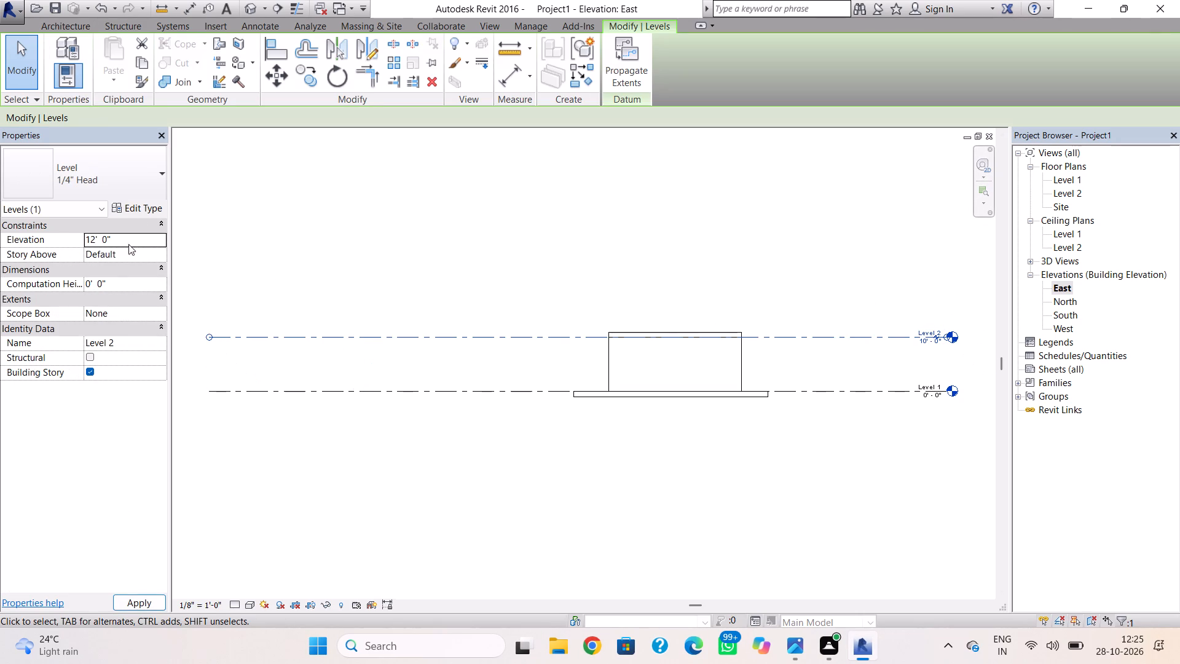
# Add three levels above Level 2 by picking level lines, each offset 12' from the one below.
pyautogui.scroll(-1, 720, 333)
pyautogui.moveTo(723, 334); pyautogui.dragTo(600, 362, button='middle')
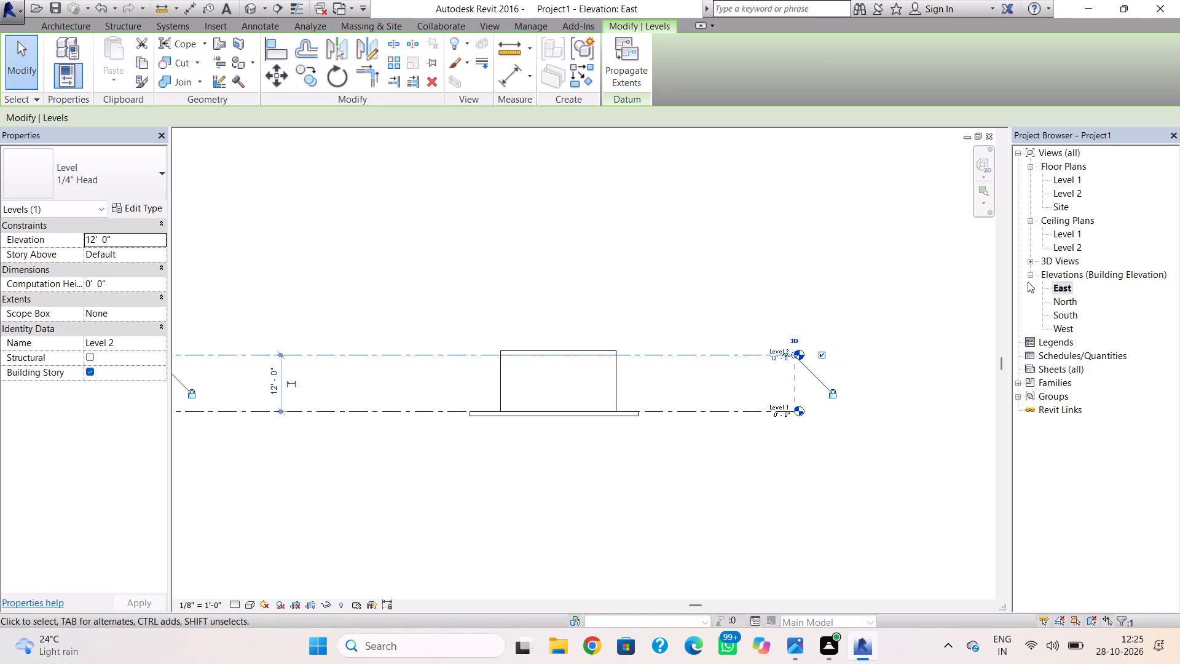
pyautogui.click(1069, 180)
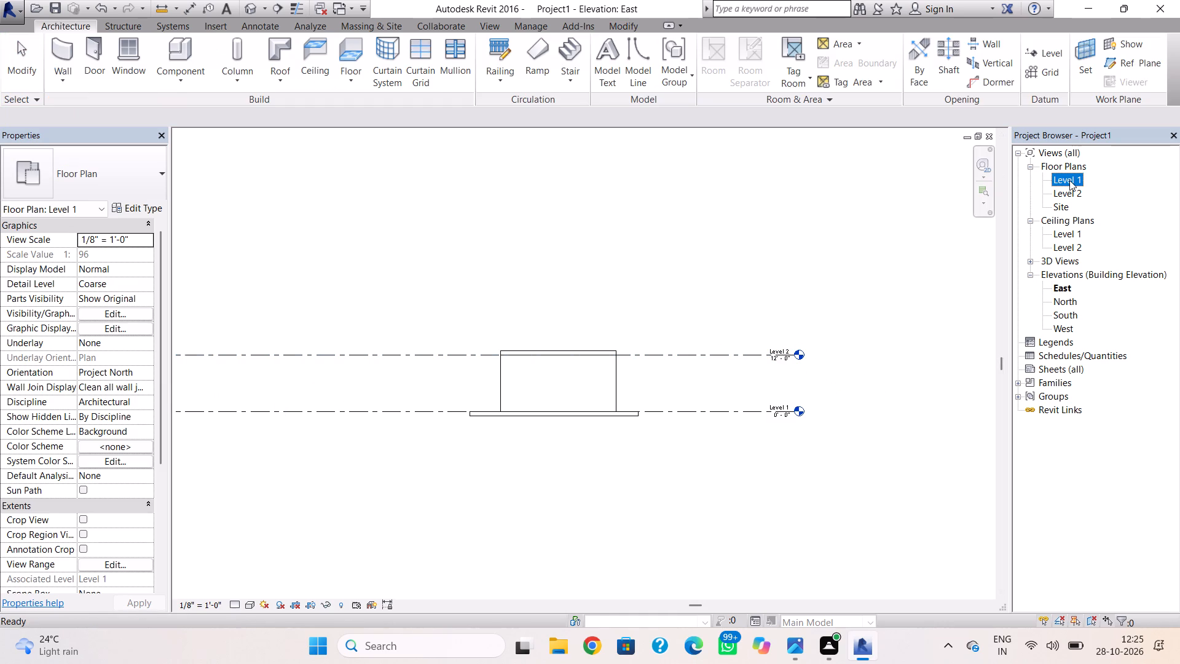
pyautogui.click(1044, 49)
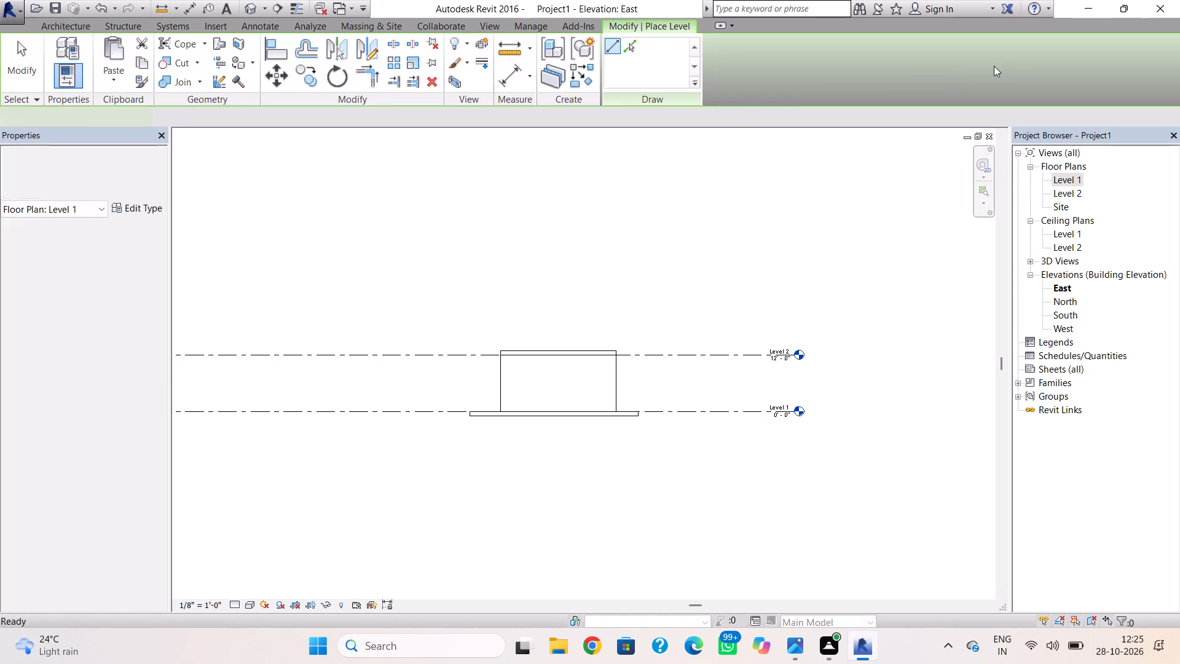
pyautogui.click(634, 47)
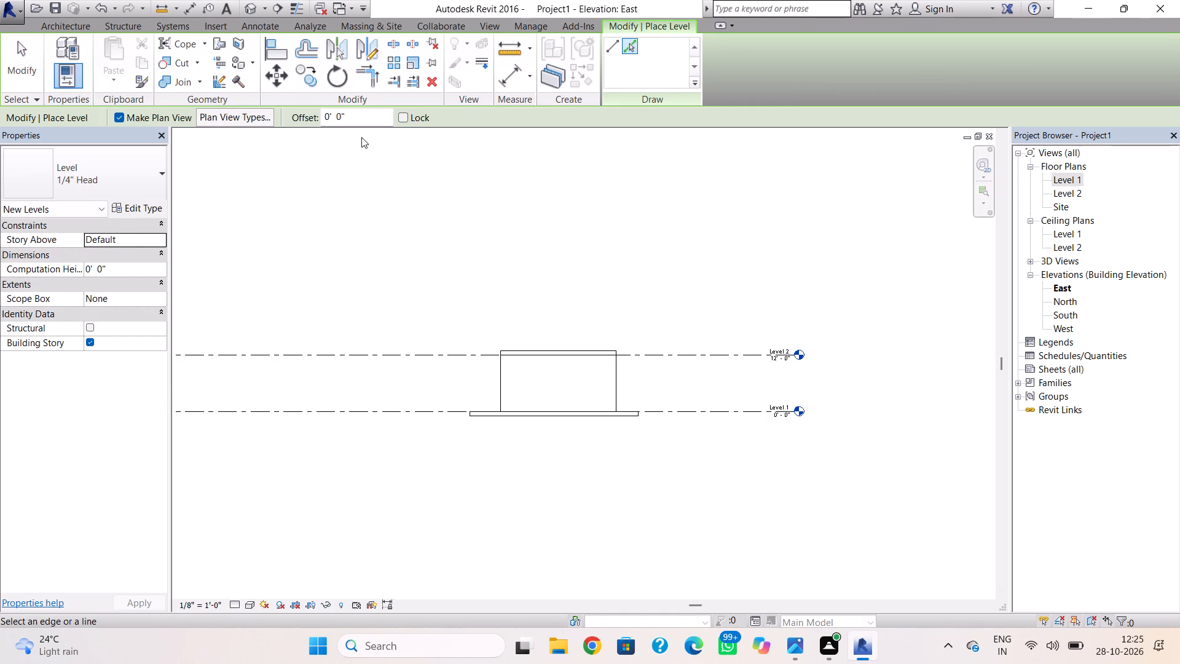
pyautogui.click(361, 126)
pyautogui.click(361, 123)
pyautogui.moveTo(361, 123); pyautogui.dragTo(355, 123)
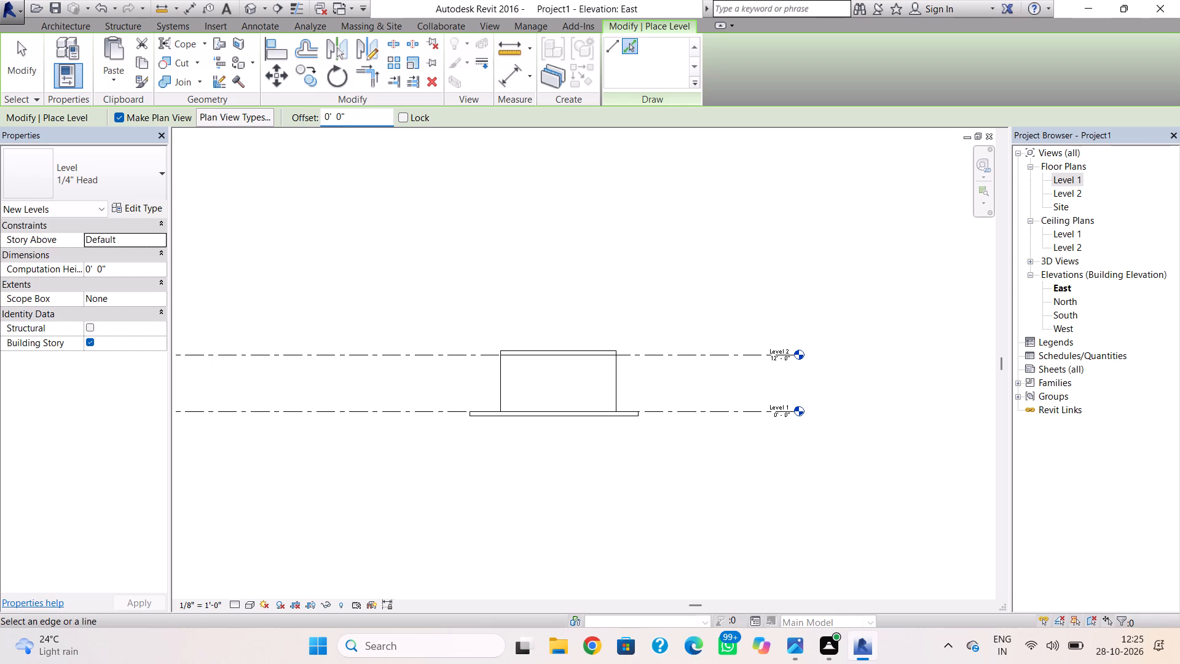
pyautogui.moveTo(355, 123); pyautogui.dragTo(317, 130)
pyautogui.write("12'")
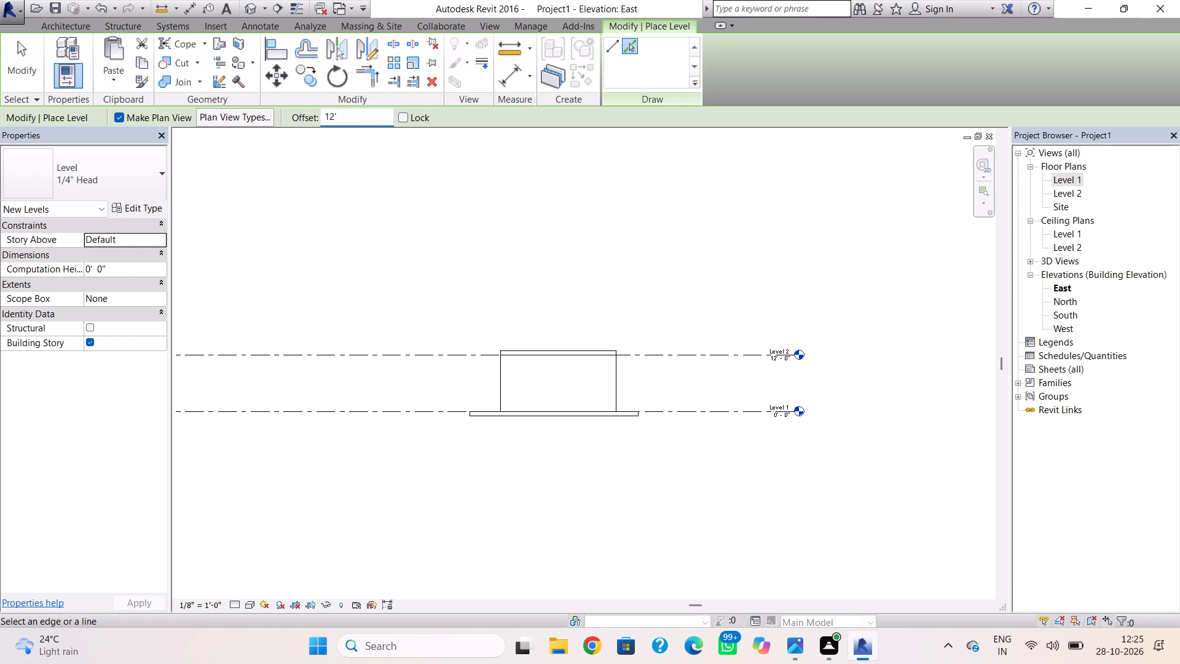
pyautogui.press('Return')
pyautogui.click(737, 350)
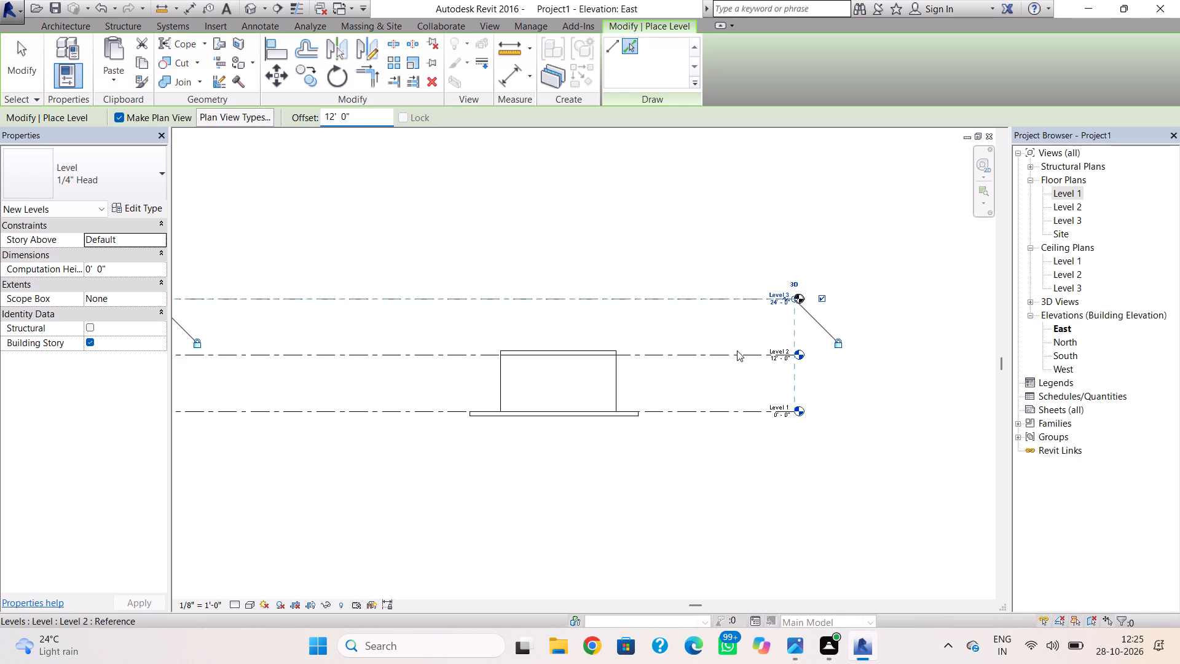
pyautogui.click(731, 297)
pyautogui.moveTo(730, 280); pyautogui.dragTo(706, 341, button='middle')
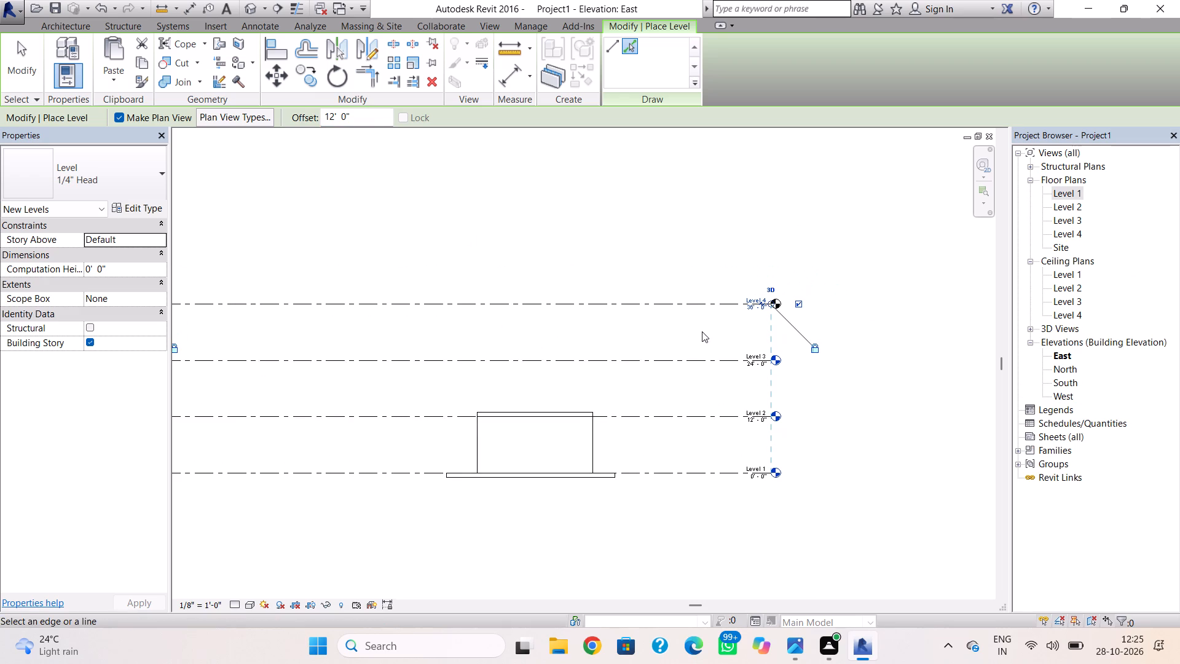
pyautogui.click(703, 298)
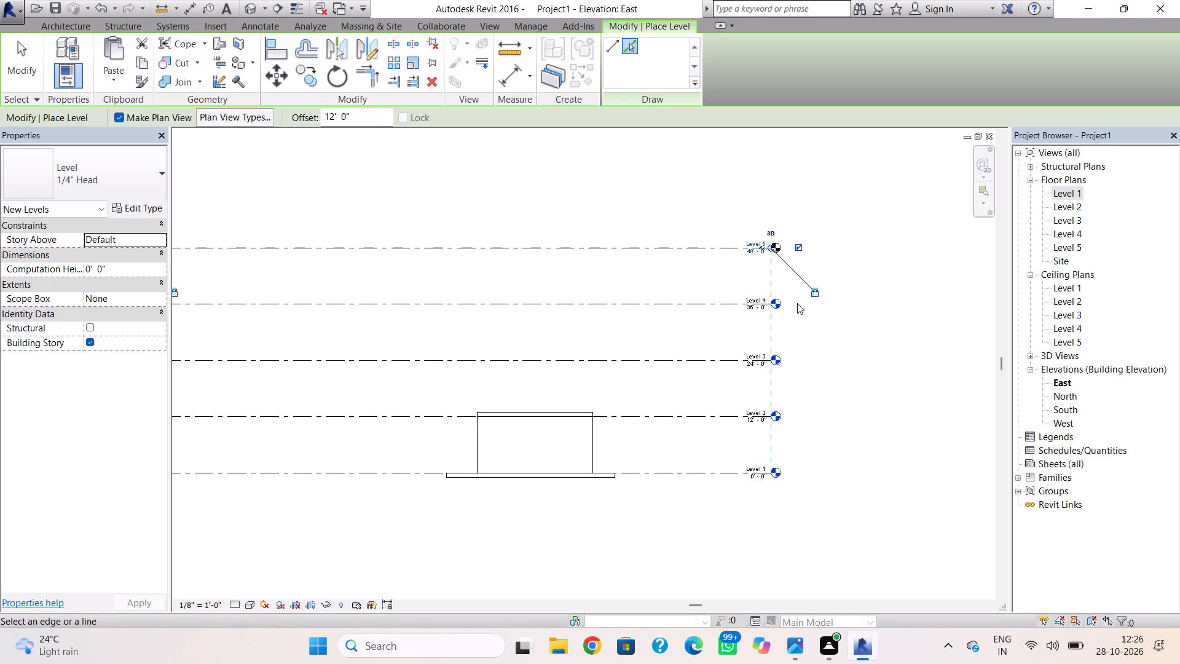
pyautogui.press('Escape')
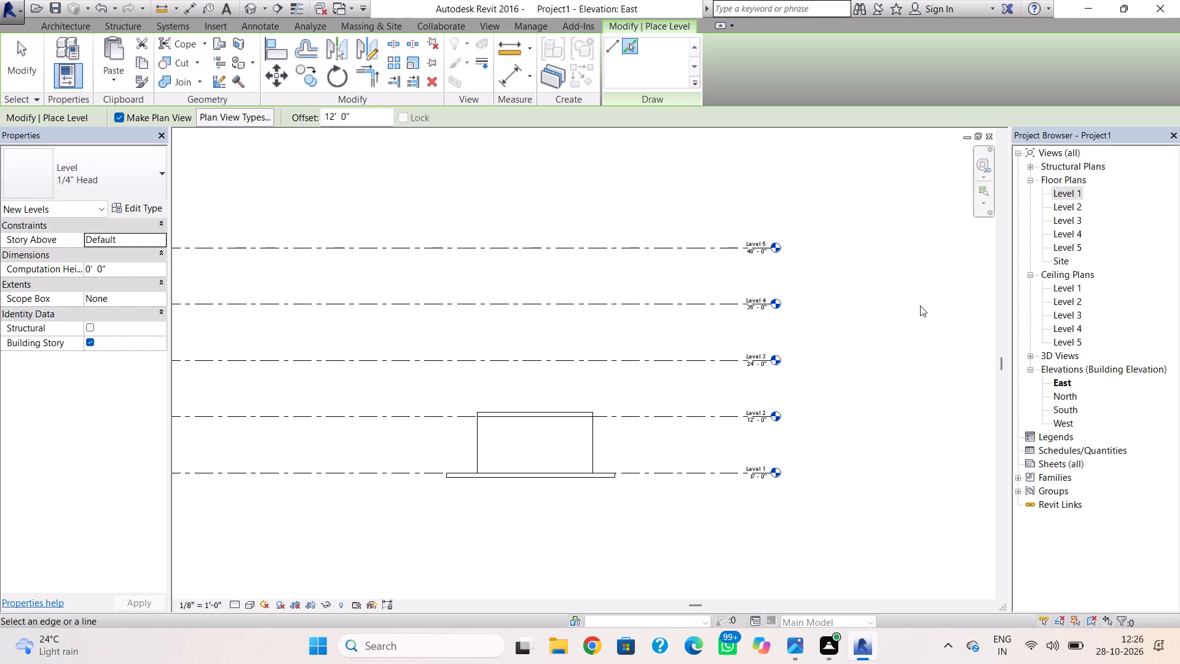
# On the Level 2 plan, draw chained walls from the south wall, 15' from its west end, about 12'-6" north, and west to the west wall.
pyautogui.doubleClick(1071, 192)
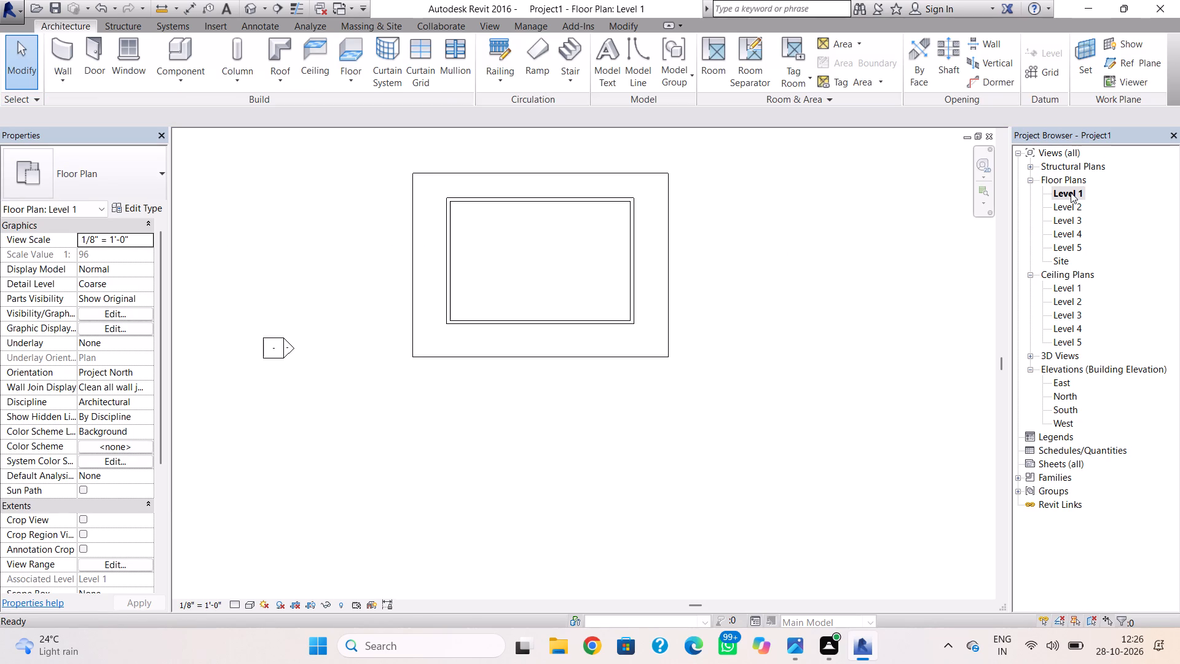
pyautogui.doubleClick(1059, 211)
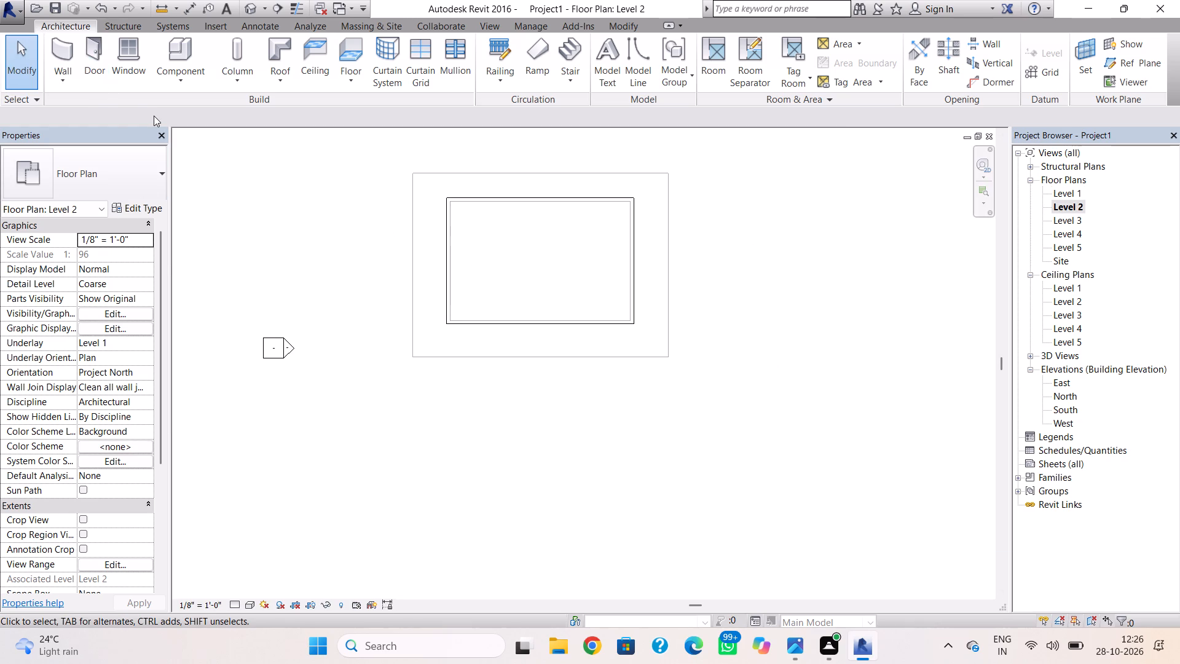
pyautogui.click(65, 39)
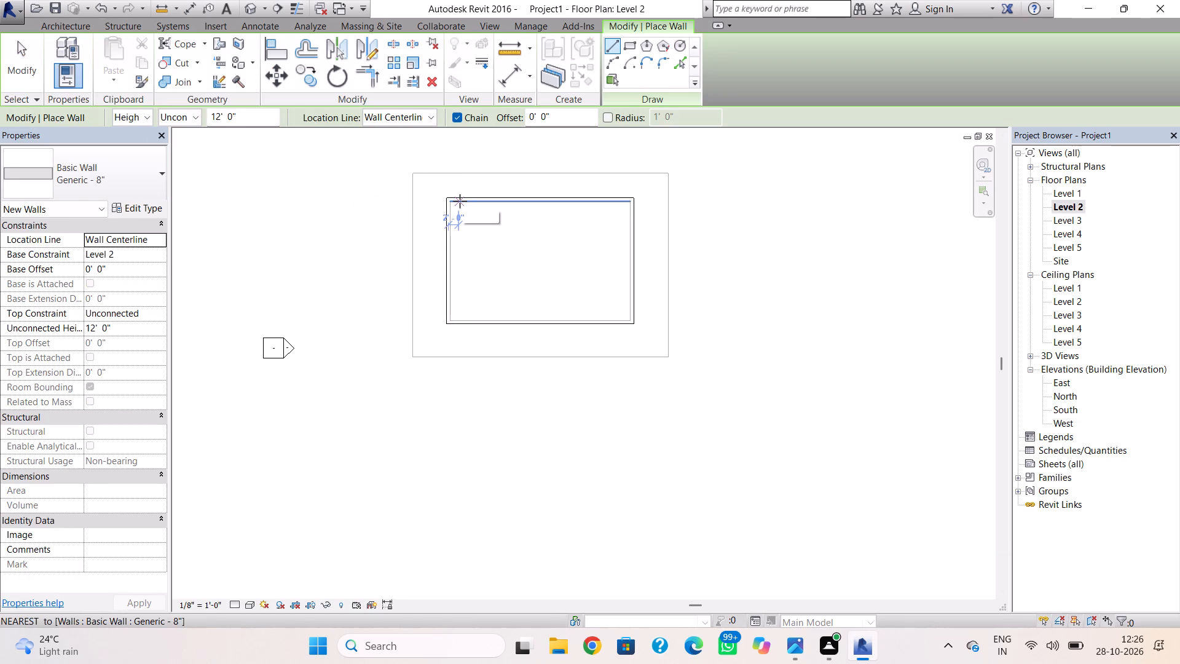
pyautogui.scroll(2, 456, 213)
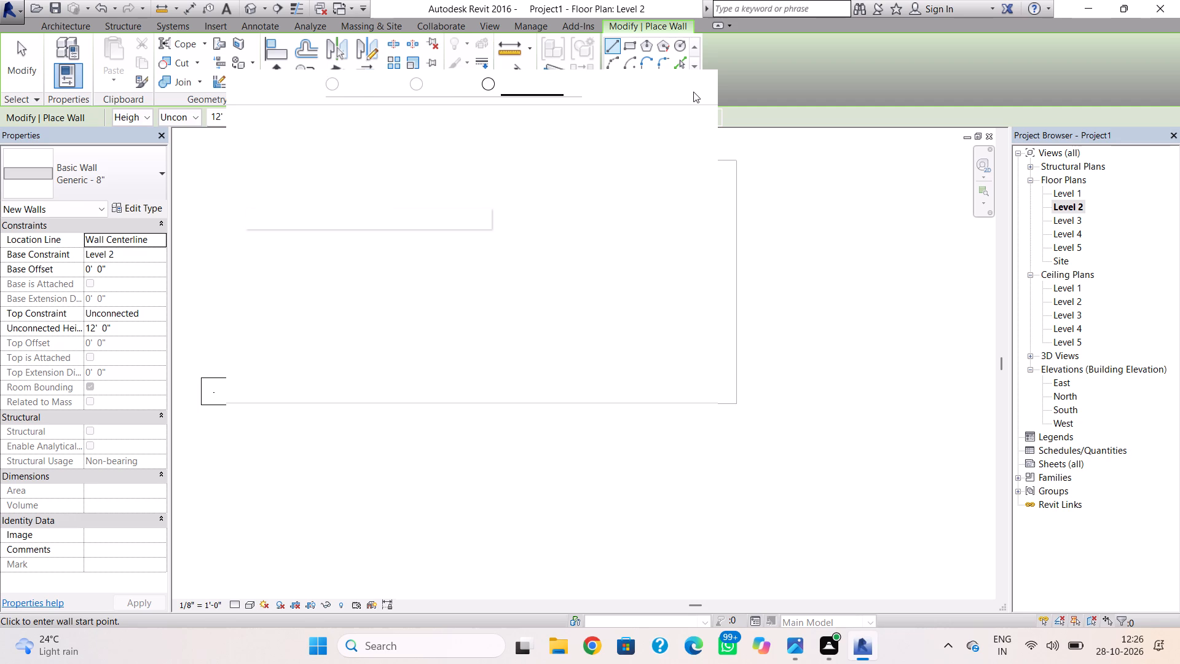
pyautogui.click(688, 88)
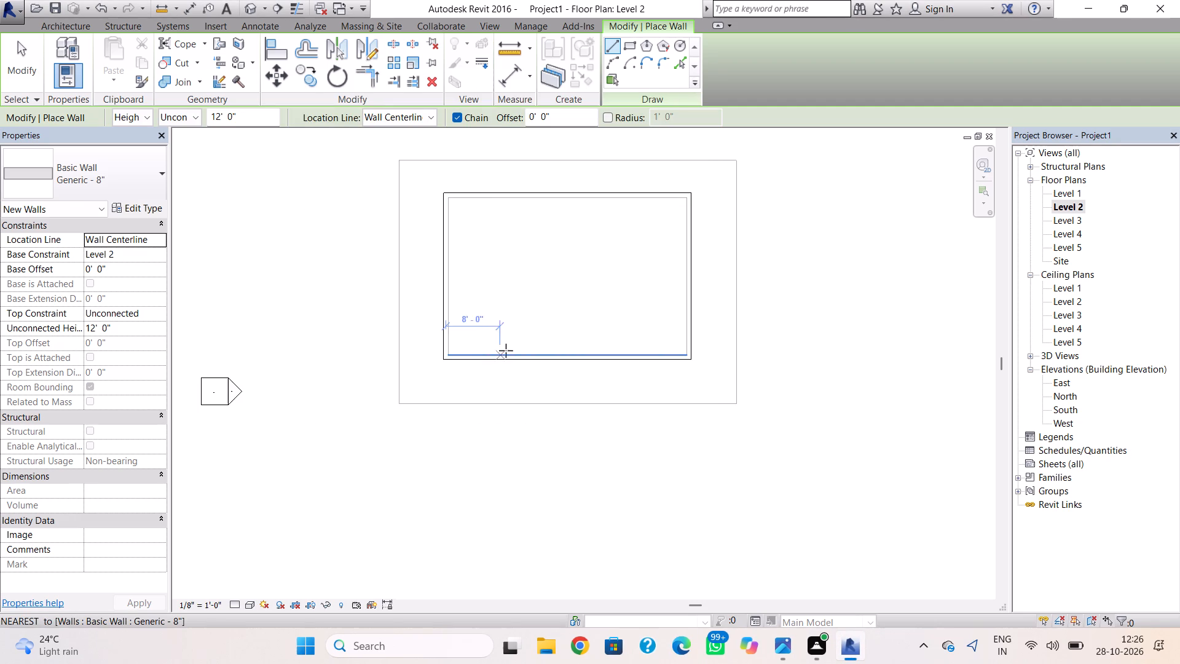
pyautogui.click(548, 359)
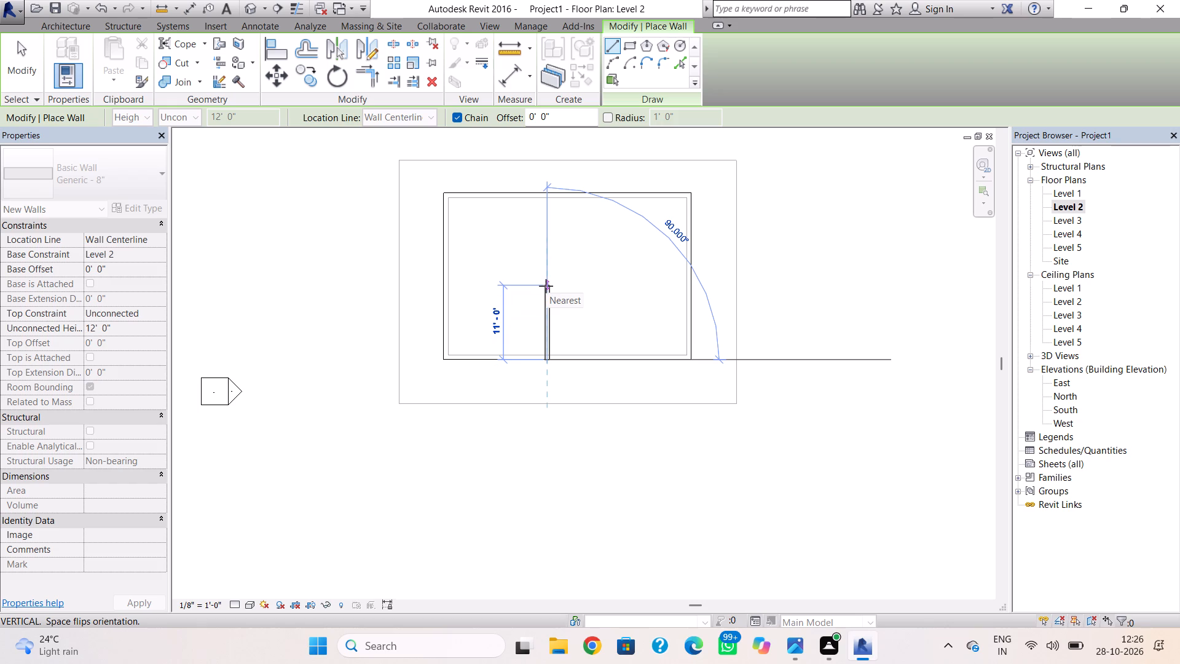
pyautogui.click(544, 274)
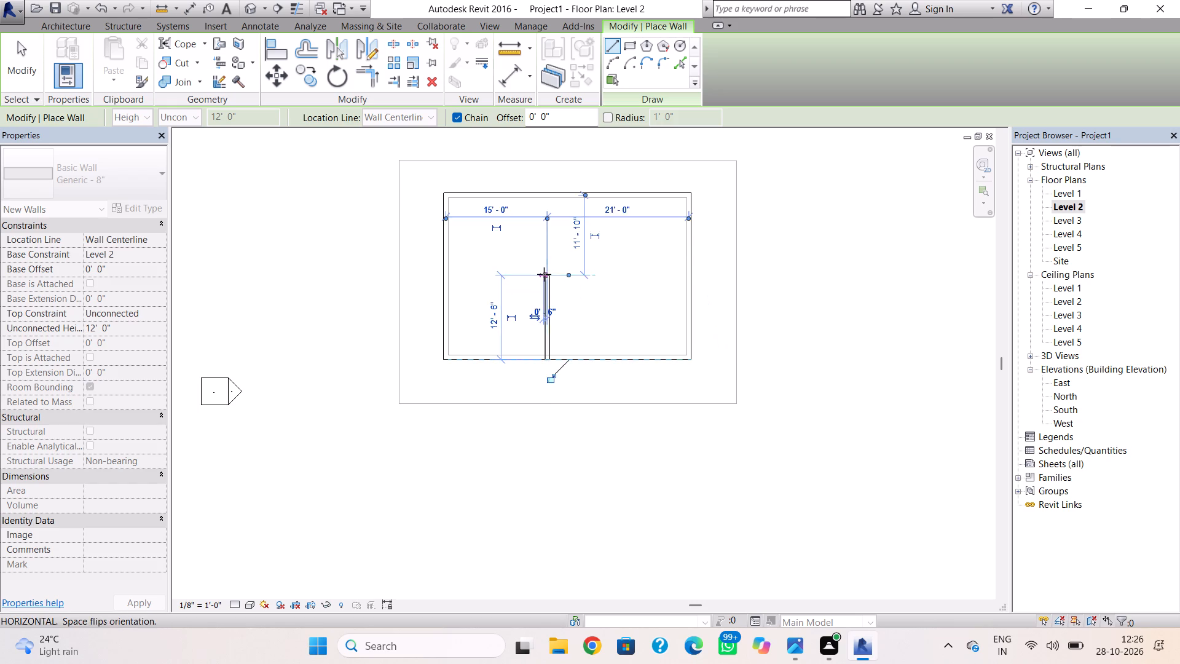
pyautogui.click(448, 278)
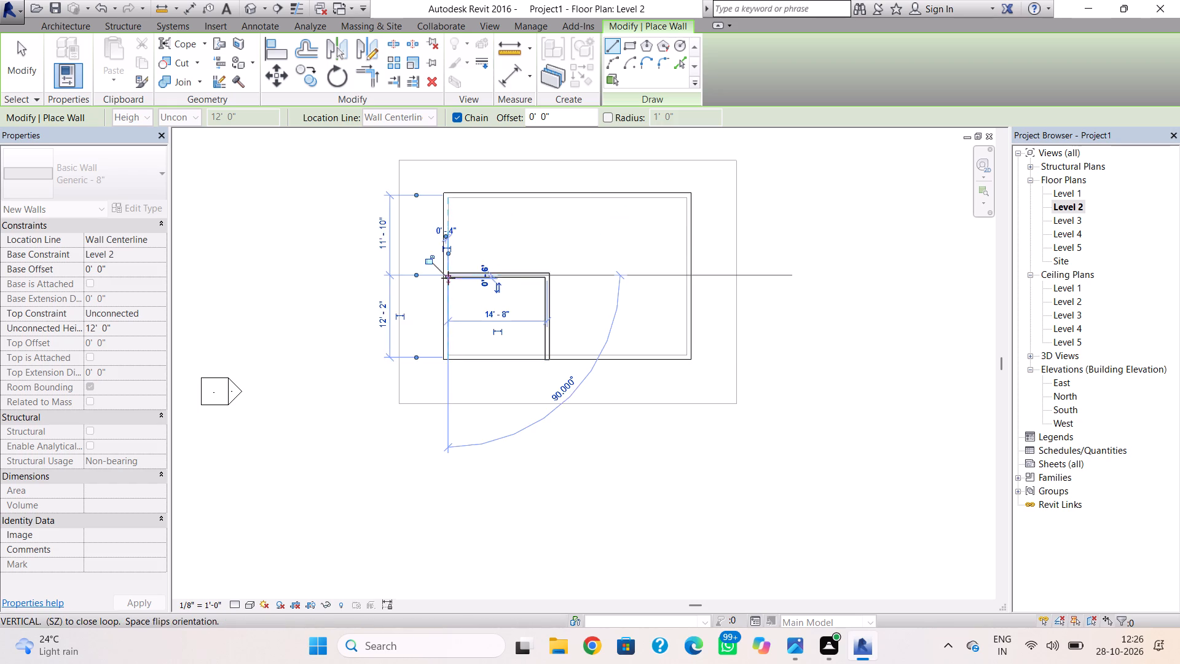
pyautogui.press('Escape')
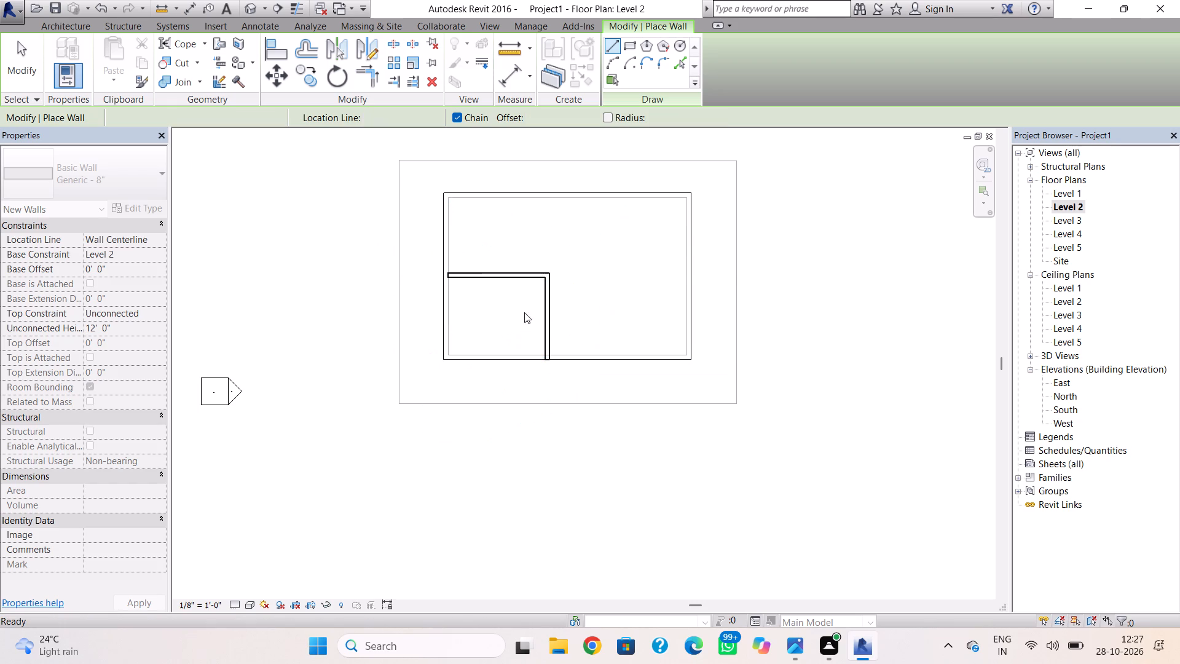
pyautogui.scroll(4, 457, 267)
pyautogui.press('Escape')
# Extend the west end of the new east-west wall to the outer face of the west wall, making it 15'-4" long.
pyautogui.scroll(1, 453, 282)
pyautogui.click(453, 282)
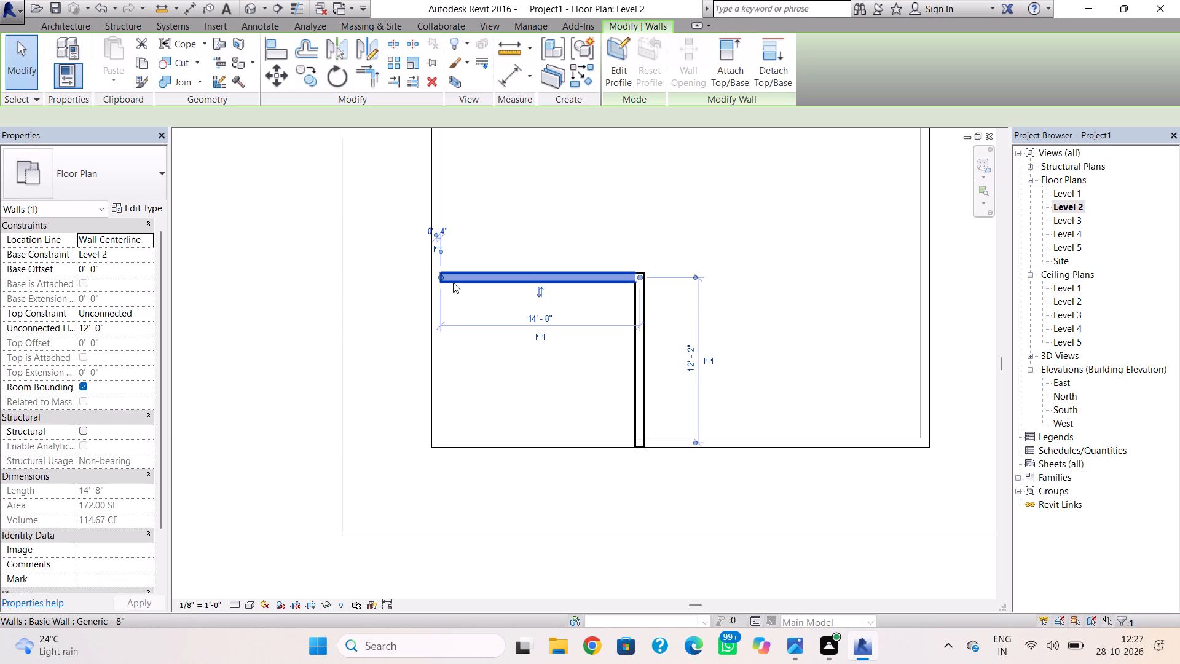
pyautogui.scroll(3, 444, 287)
pyautogui.moveTo(438, 271); pyautogui.dragTo(428, 269)
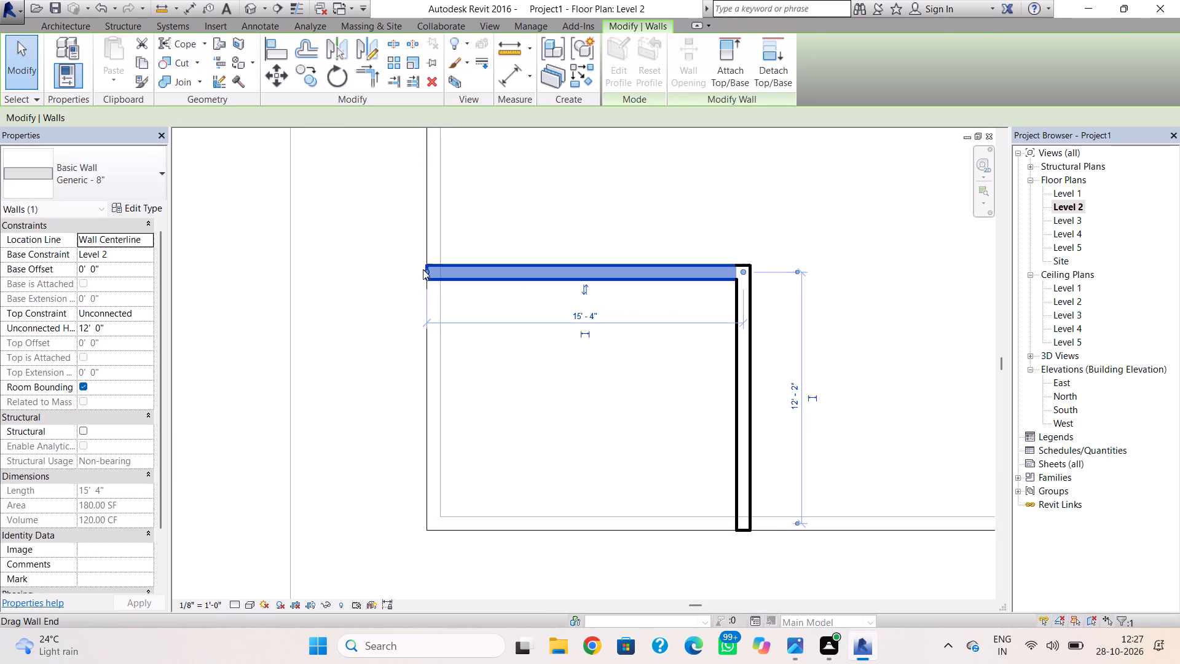
pyautogui.click(368, 279)
pyautogui.press('Escape')
# Pull the west end of the east-west room wall on Level 2 back to the inner face of the west wall.
pyautogui.scroll(-2, 609, 283)
pyautogui.moveTo(609, 296); pyautogui.dragTo(604, 313, button='middle')
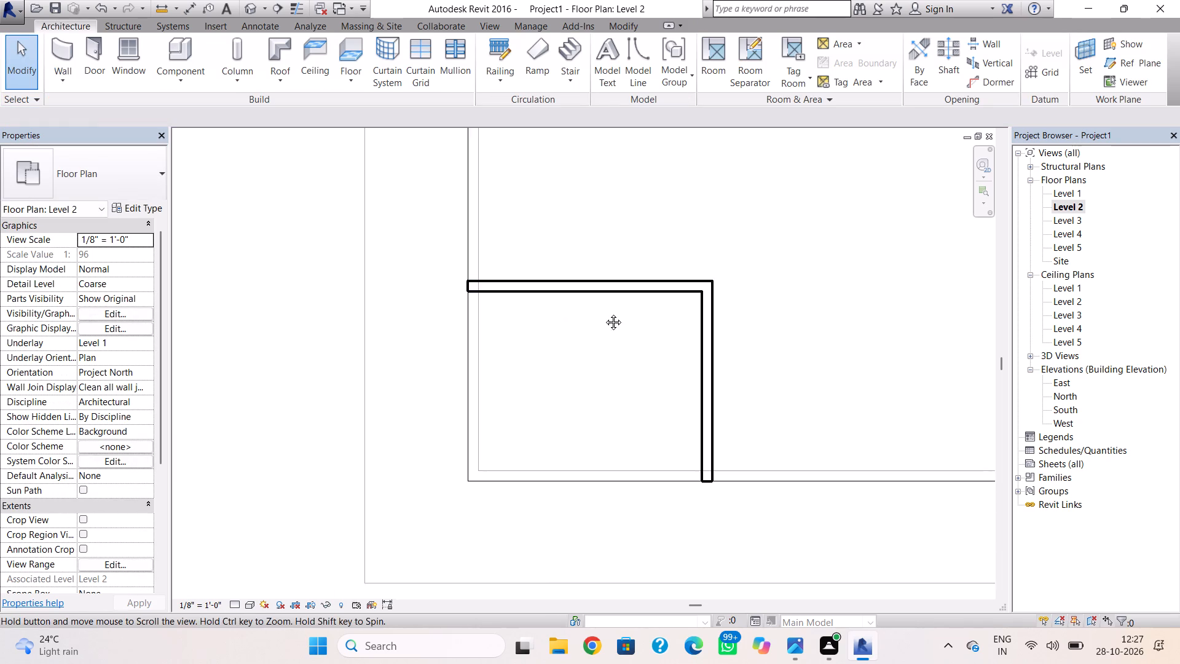
pyautogui.moveTo(604, 313); pyautogui.dragTo(584, 378, button='middle')
pyautogui.click(616, 363)
pyautogui.scroll(3, 610, 362)
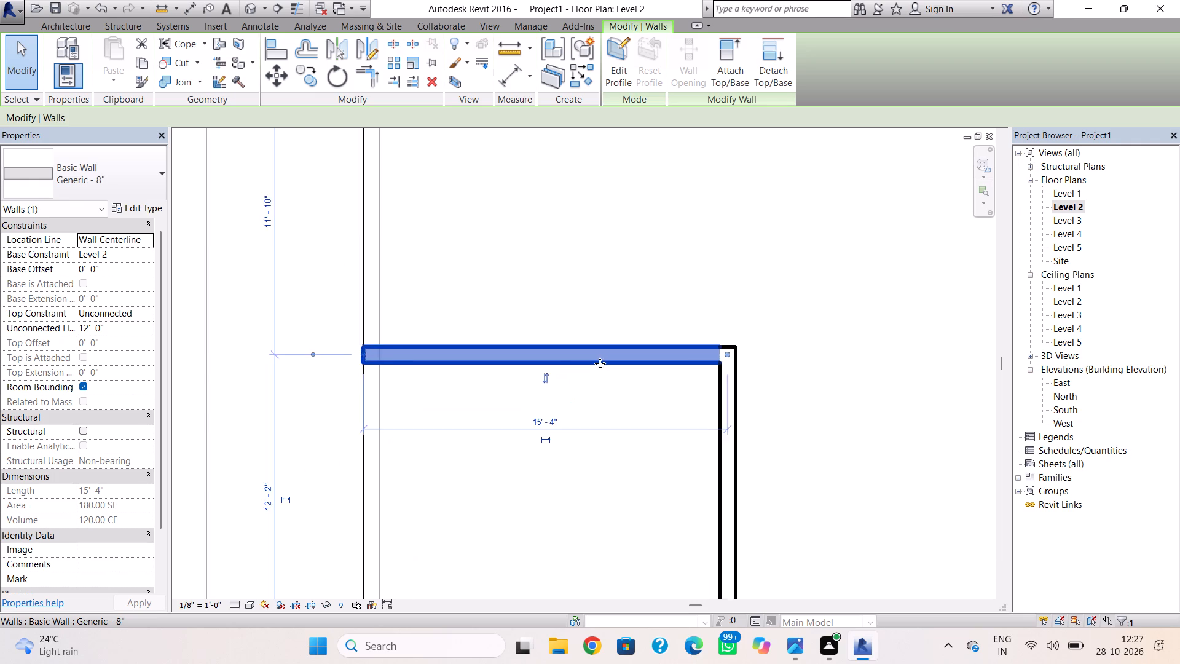
pyautogui.scroll(-1, 596, 364)
pyautogui.scroll(3, 383, 364)
pyautogui.moveTo(399, 350); pyautogui.dragTo(420, 354)
pyautogui.click(337, 363)
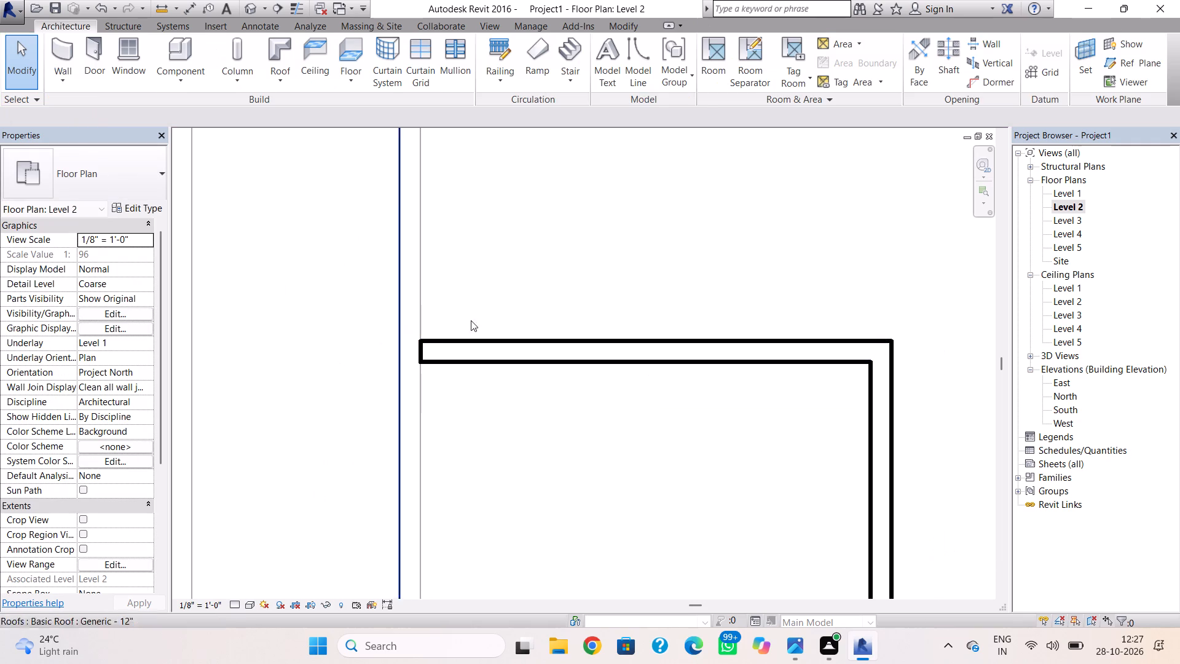
# Draw the Level 2 west wall on the centreline of the wall below, from the southwest corner to the north edge, about 24'-4" long.
pyautogui.scroll(-4, 583, 309)
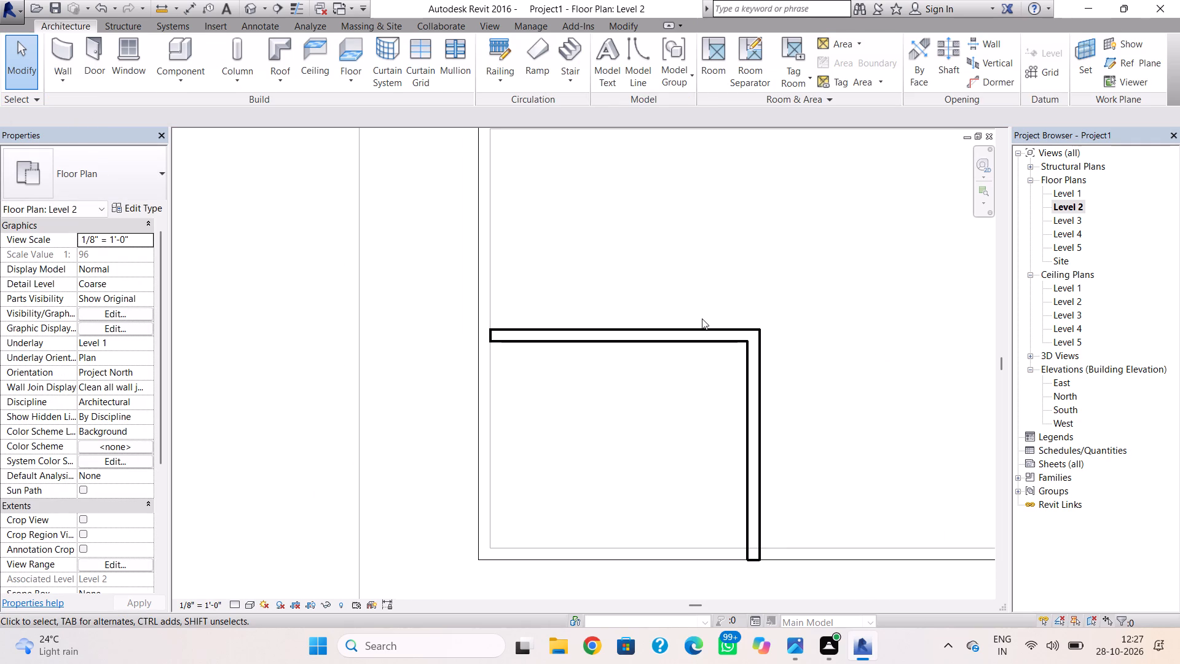
pyautogui.scroll(-2, 701, 320)
pyautogui.moveTo(687, 344); pyautogui.dragTo(606, 392, button='middle')
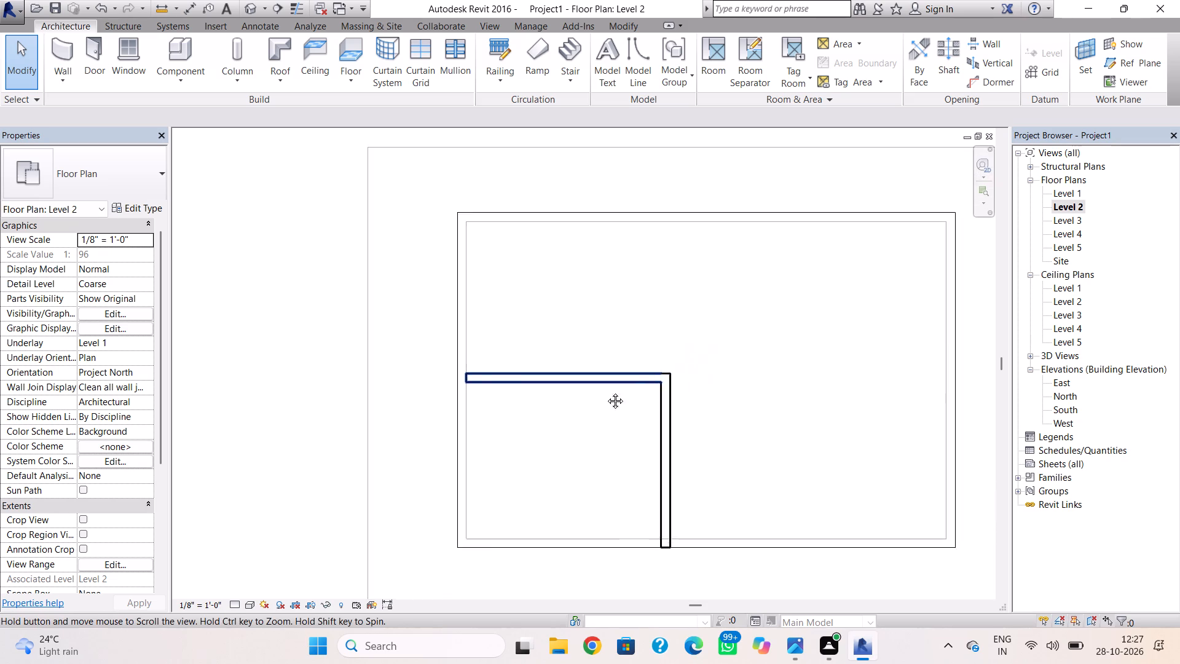
pyautogui.moveTo(606, 392); pyautogui.dragTo(532, 405, button='middle')
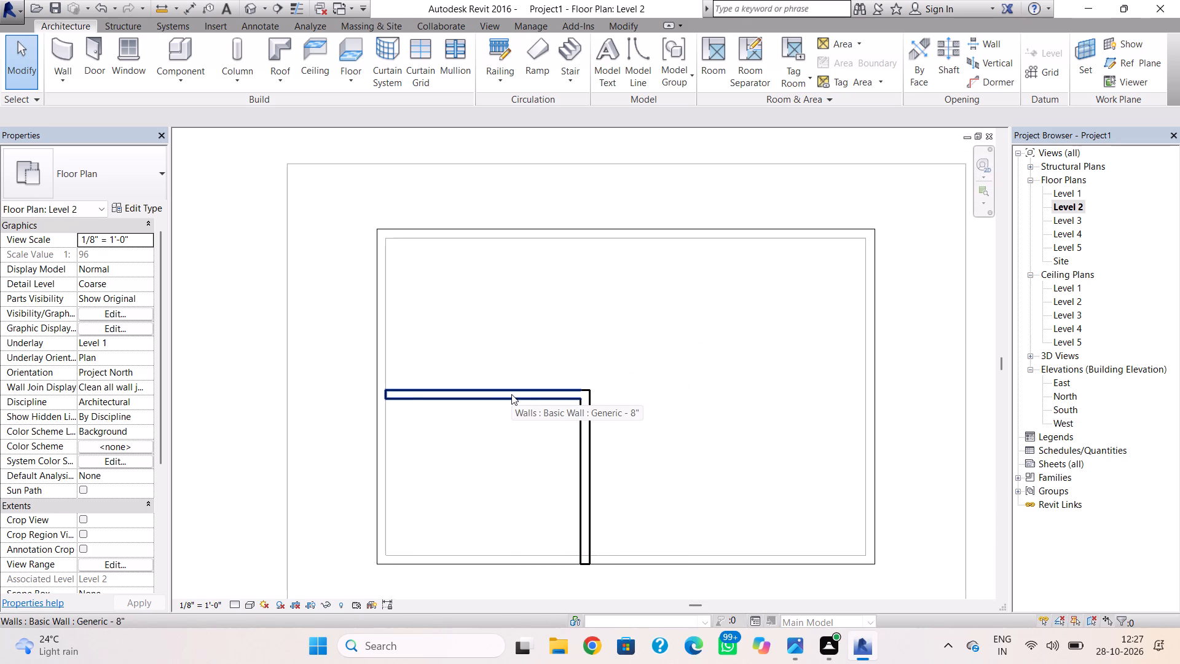
pyautogui.click(74, 50)
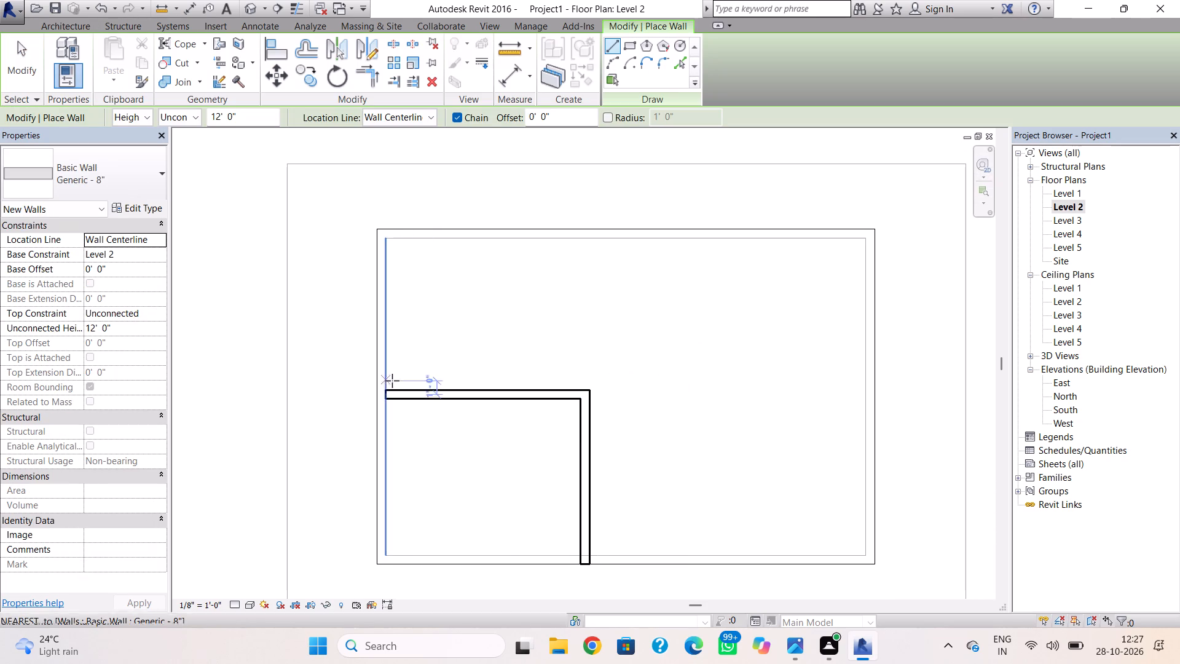
pyautogui.click(379, 560)
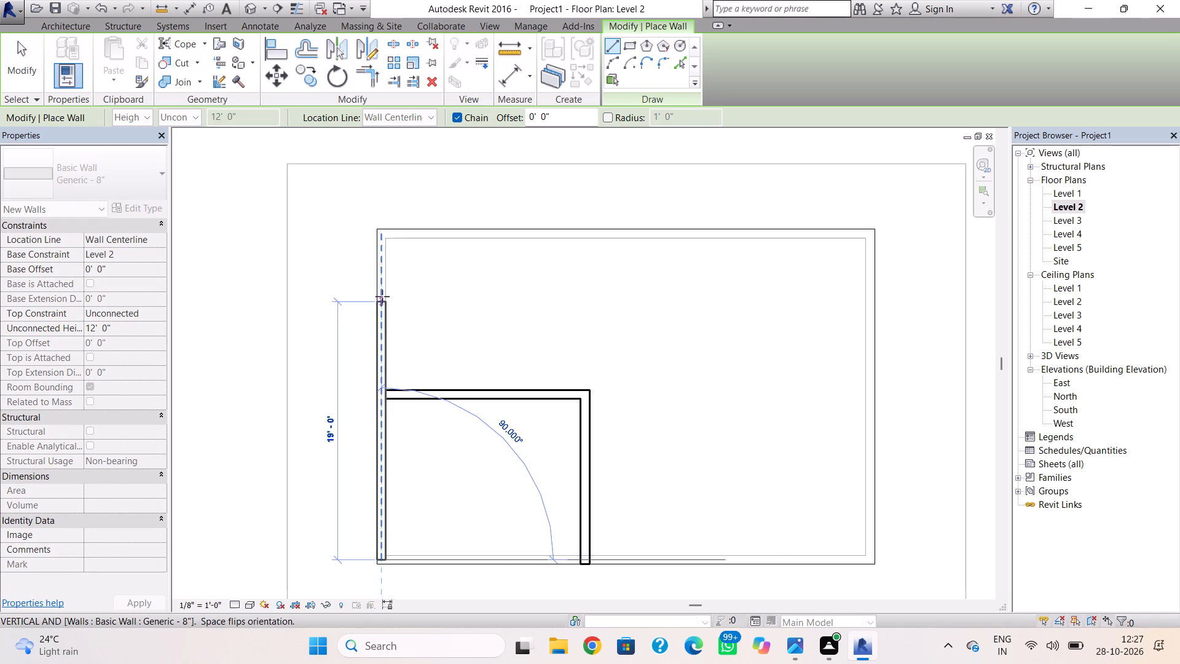
pyautogui.scroll(3, 382, 228)
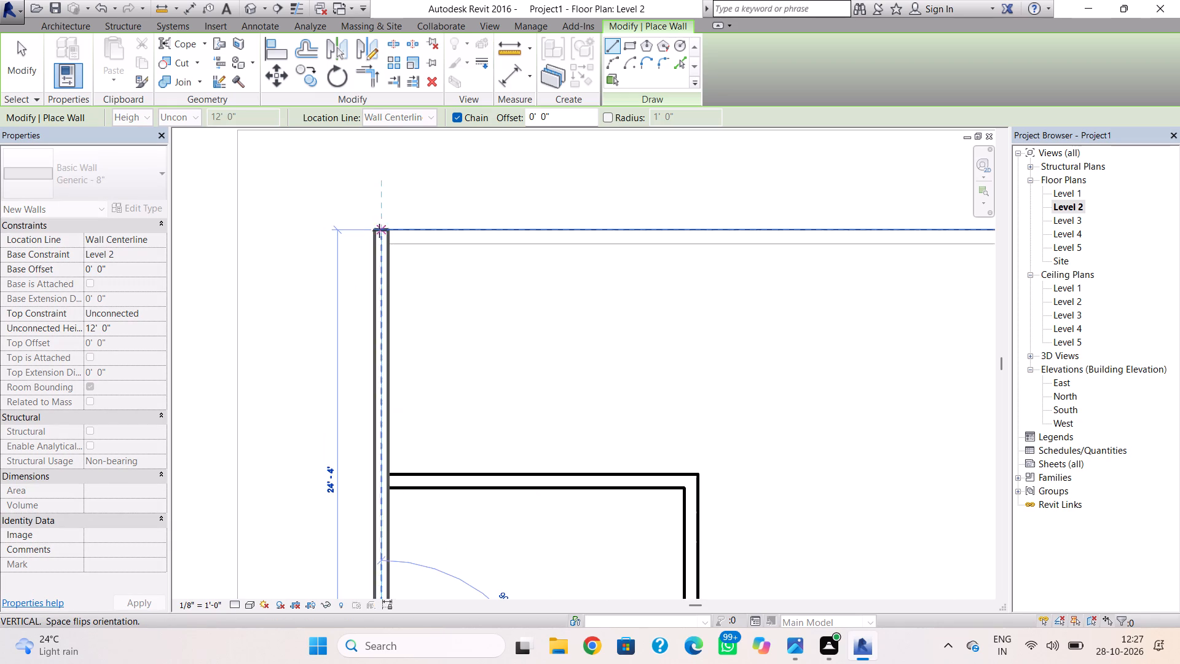
pyautogui.scroll(3, 379, 231)
pyautogui.click(380, 231)
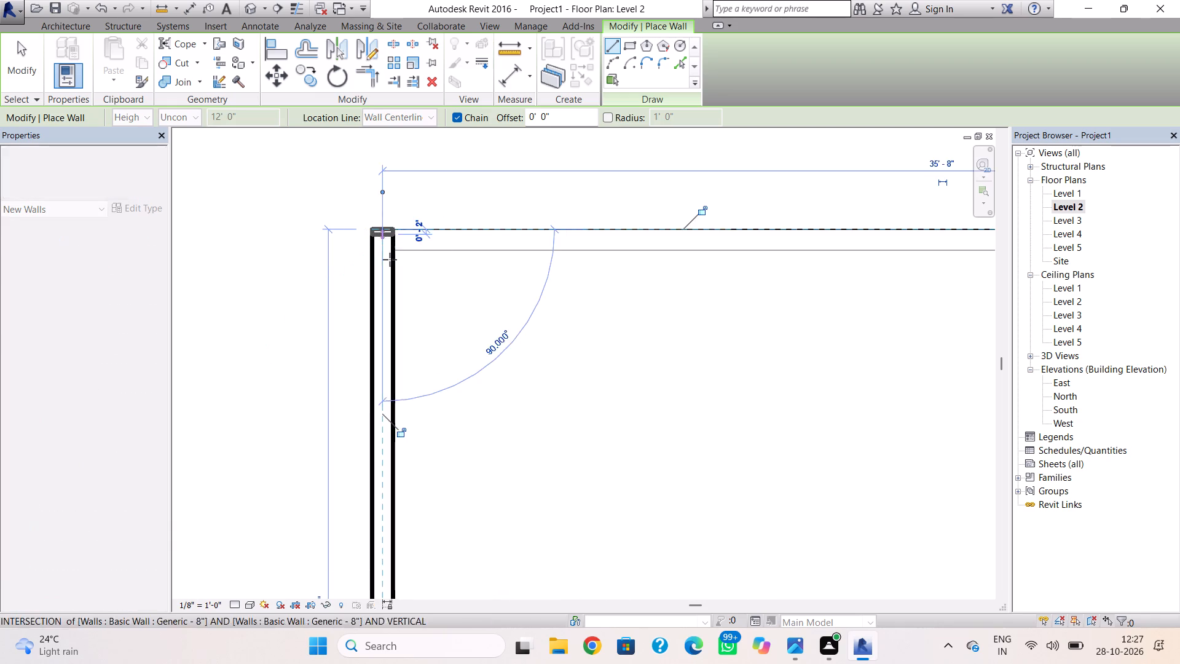
pyautogui.press('Escape')
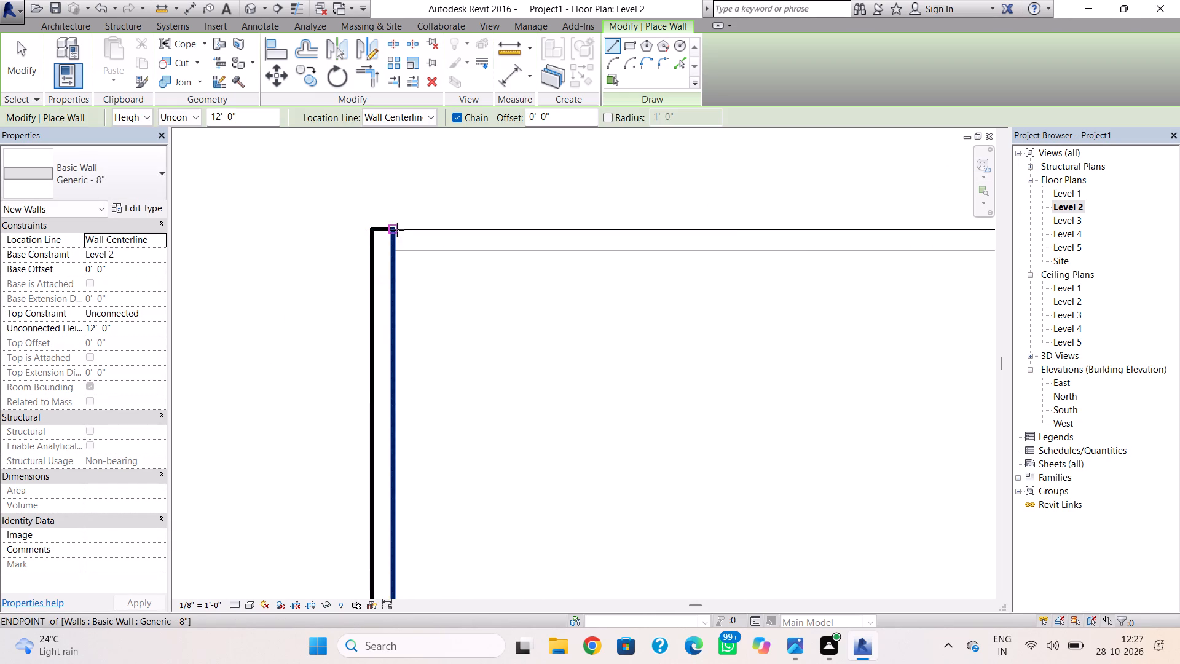
# Draw a 36'-0" north wall from the west wall to the northeast corner, with the location line set to Finish Face: Exterior.
pyautogui.click(397, 230)
pyautogui.press('Escape')
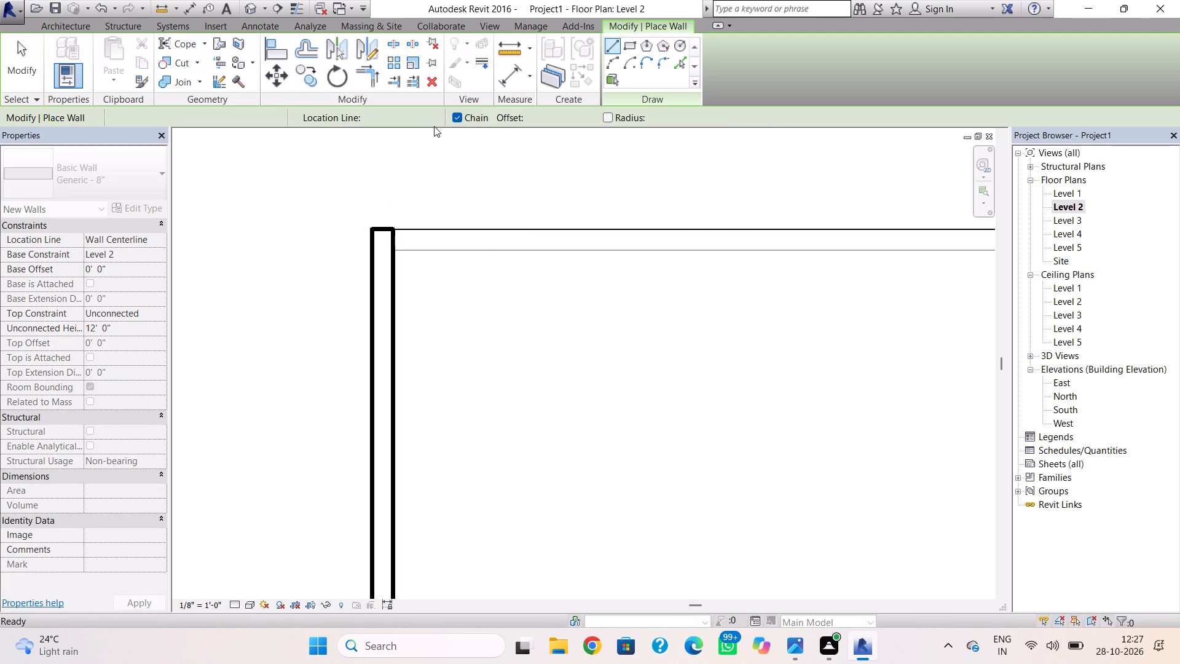
pyautogui.click(420, 121)
pyautogui.click(422, 155)
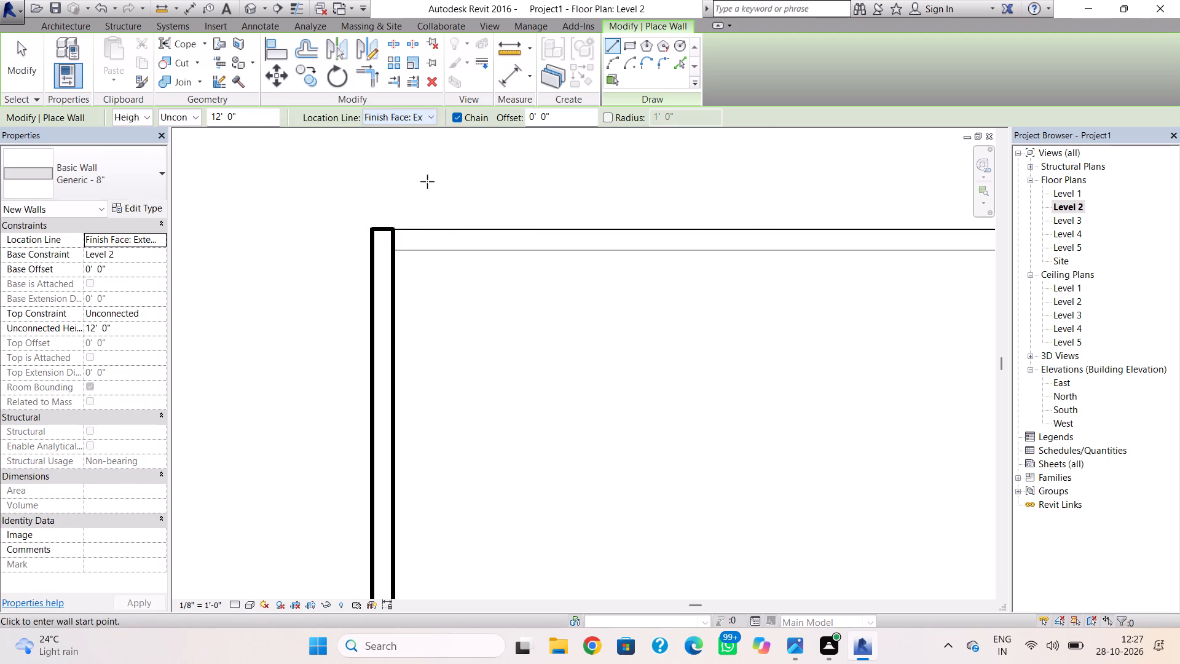
pyautogui.click(398, 227)
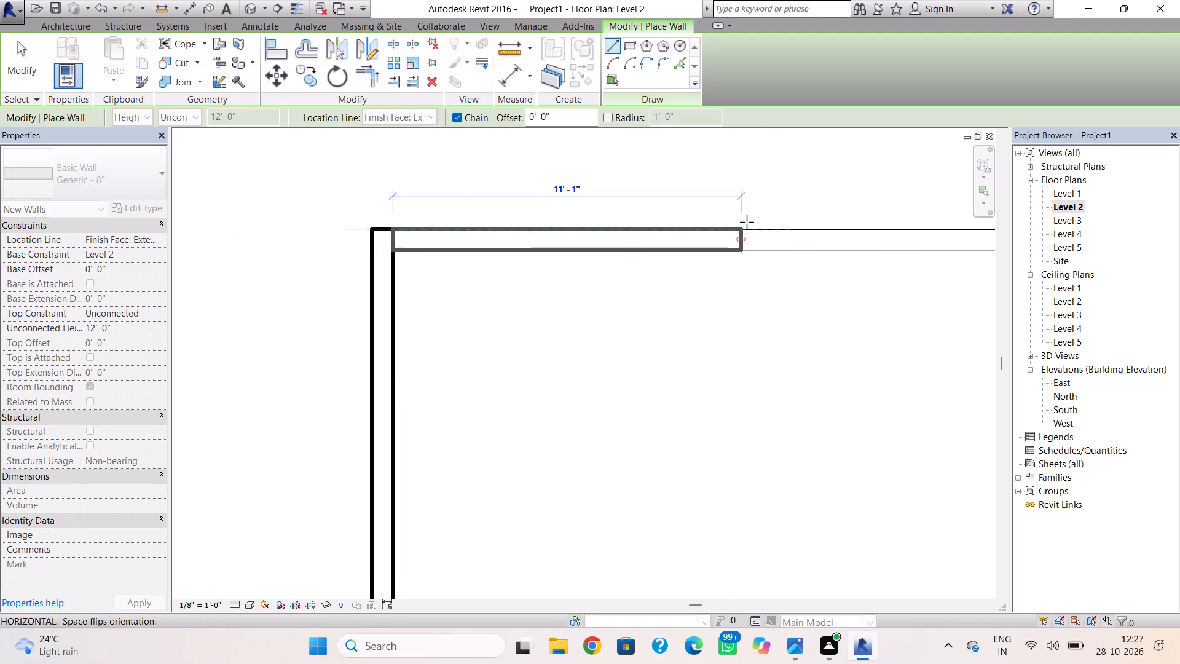
pyautogui.scroll(-3, 750, 226)
pyautogui.moveTo(739, 238); pyautogui.dragTo(517, 277, button='middle')
pyautogui.scroll(-2, 616, 251)
pyautogui.moveTo(616, 254); pyautogui.dragTo(610, 265, button='middle')
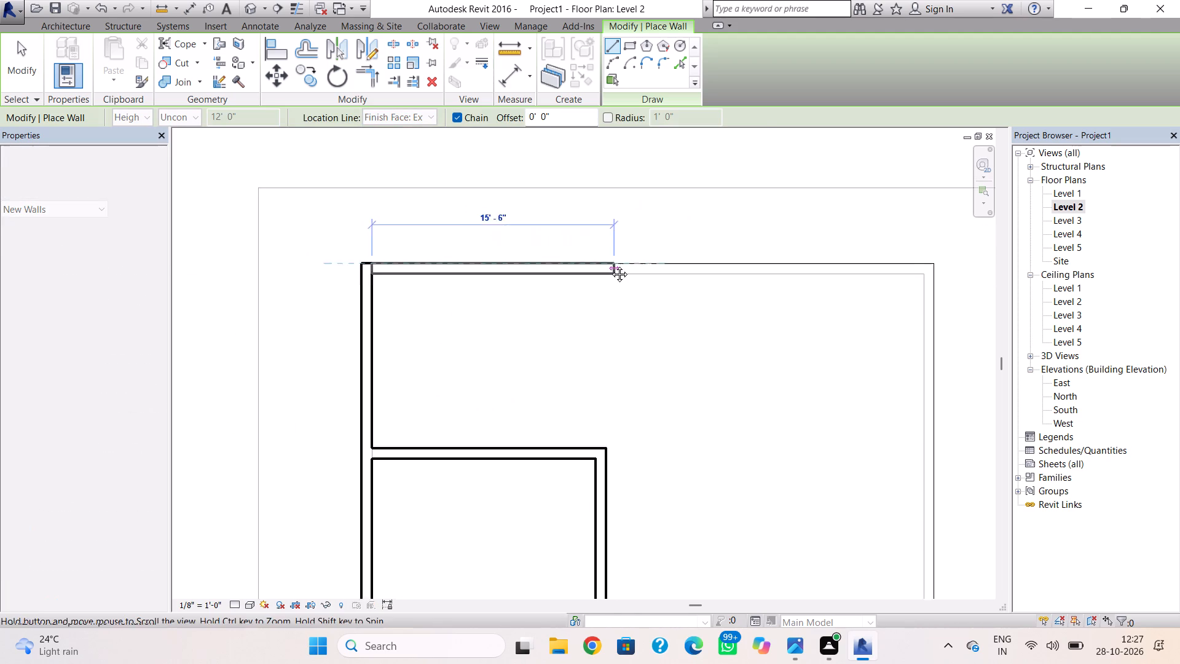
pyautogui.moveTo(610, 265); pyautogui.dragTo(487, 275, button='middle')
pyautogui.scroll(4, 704, 272)
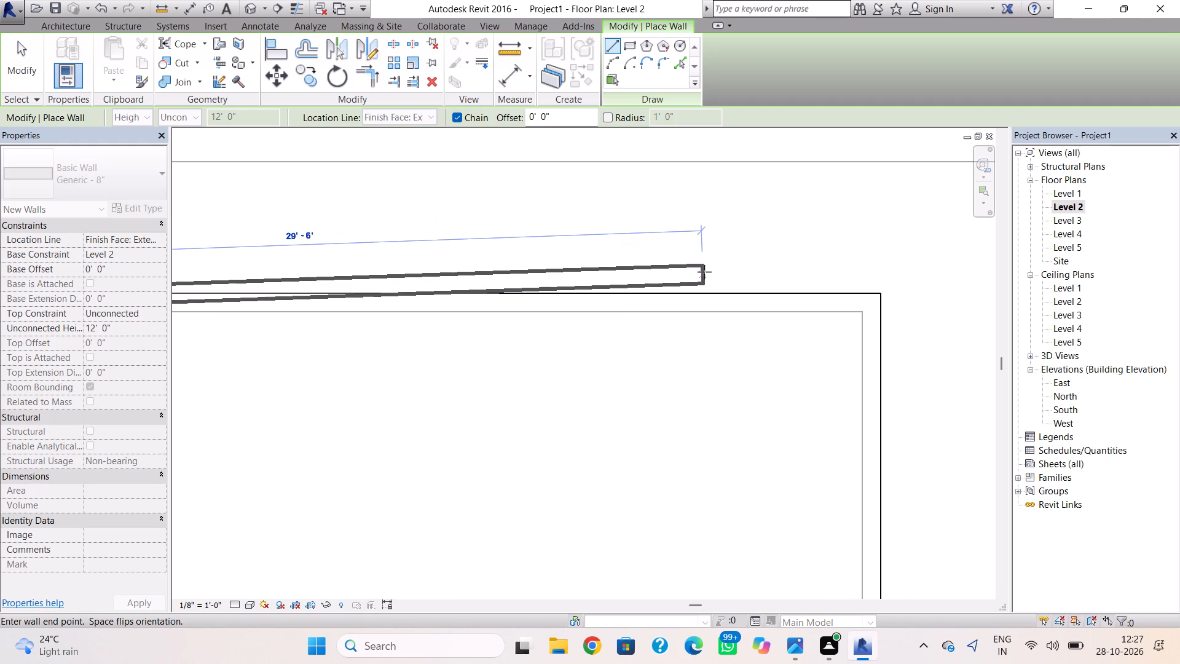
pyautogui.click(882, 287)
pyautogui.press('Escape')
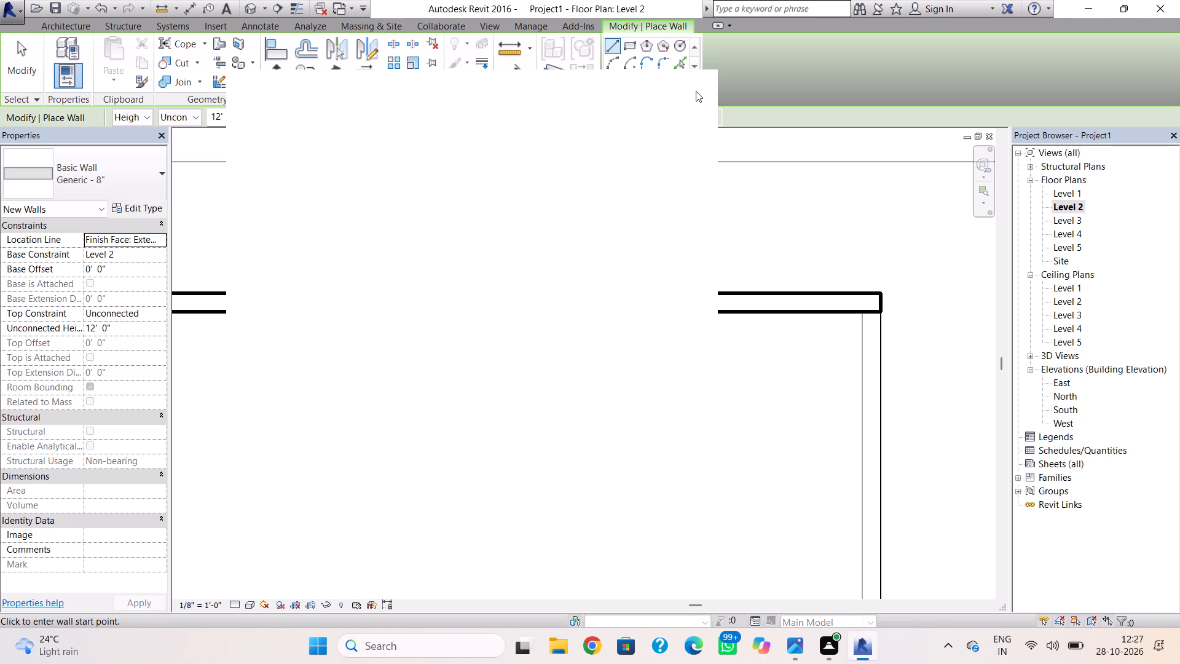
# Close the Autodesk notification window.
pyautogui.click(696, 91)
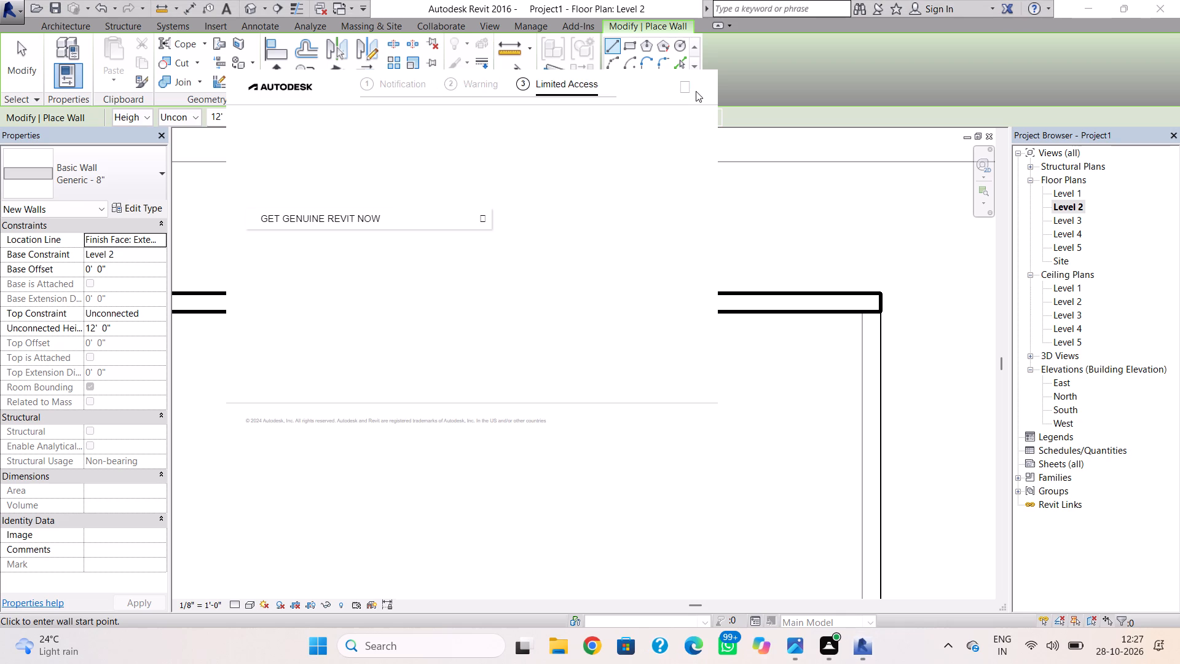
pyautogui.click(684, 89)
# Draw the Level 2 east wall along the building's outer east face, from the north wall's east end to the southeast corner.
pyautogui.scroll(-3, 798, 269)
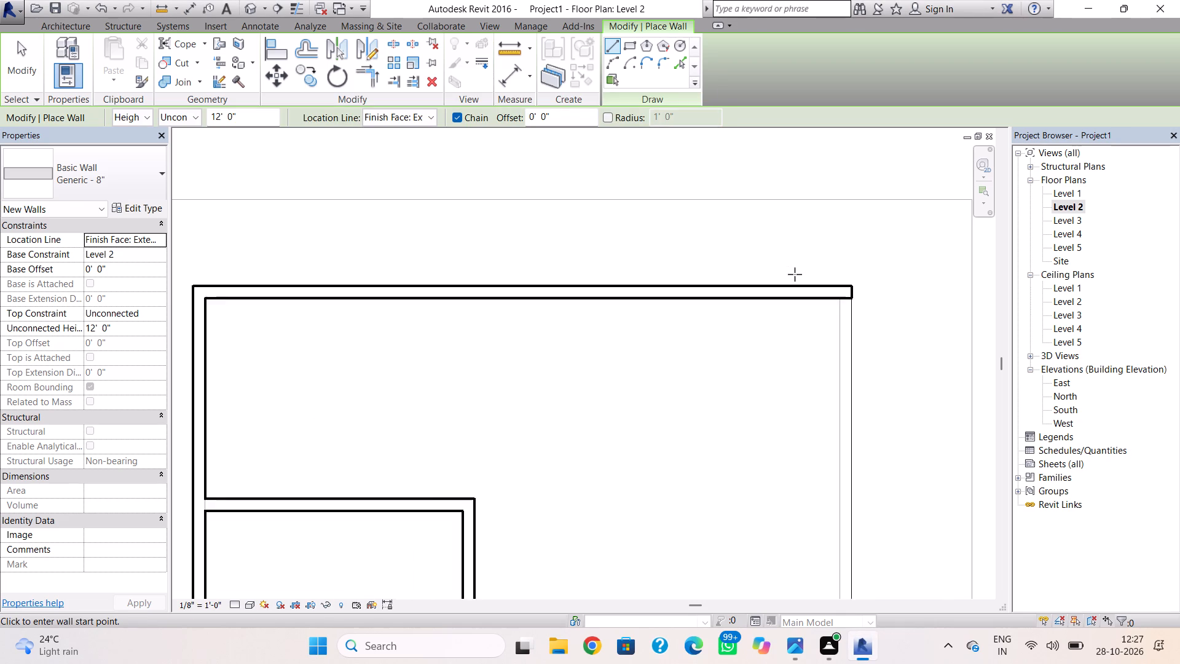
pyautogui.scroll(-1, 795, 274)
pyautogui.moveTo(794, 274); pyautogui.dragTo(720, 197, button='middle')
pyautogui.click(773, 216)
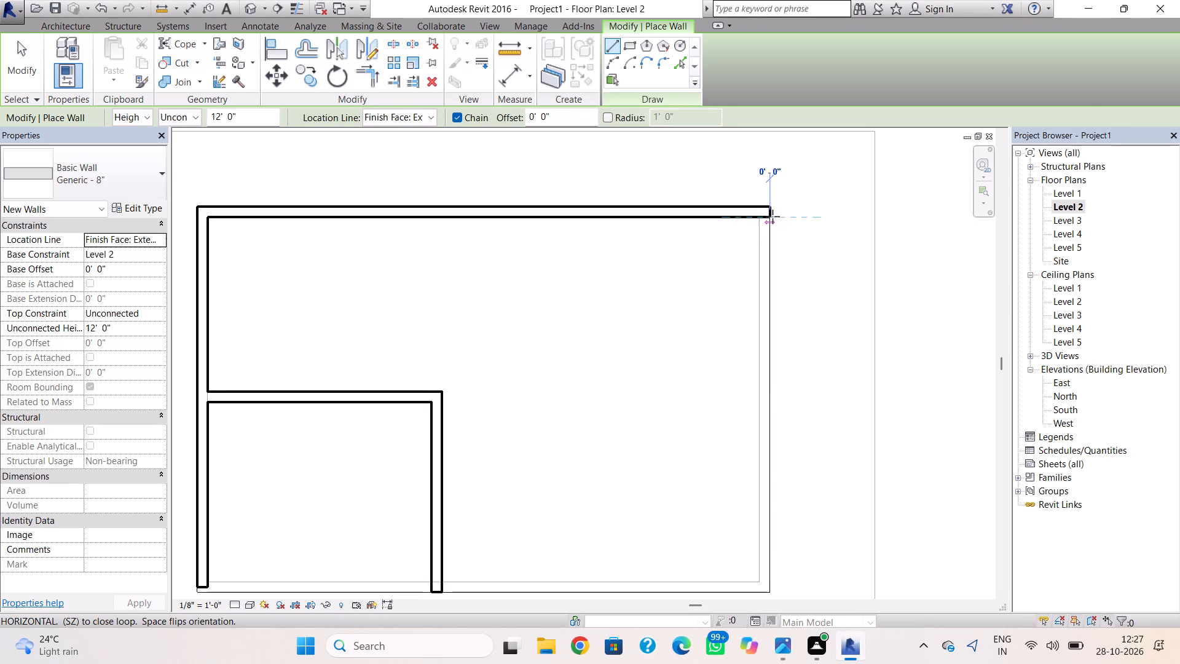
pyautogui.scroll(-2, 769, 389)
pyautogui.moveTo(769, 389); pyautogui.dragTo(736, 237, button='middle')
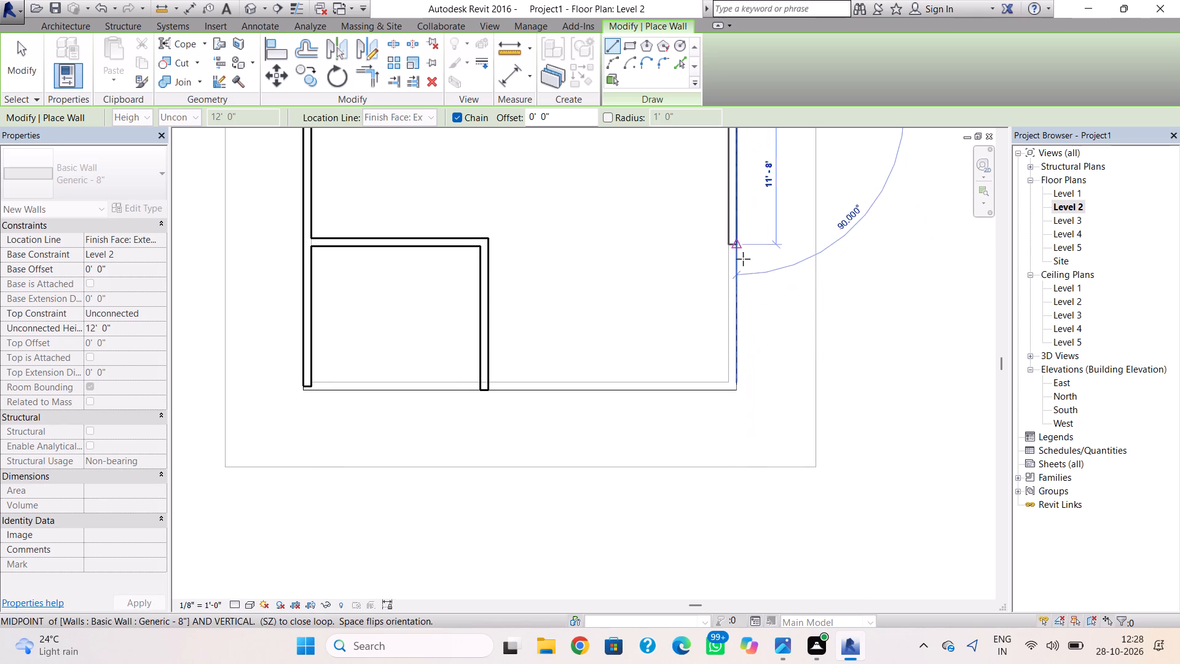
pyautogui.scroll(4, 738, 397)
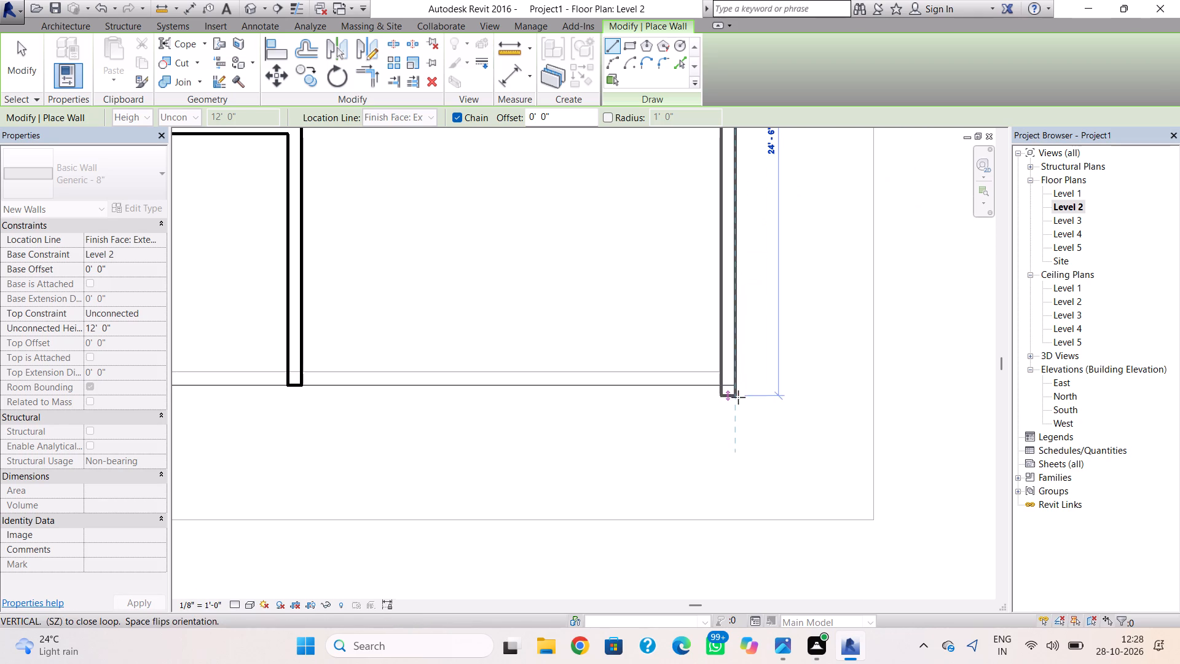
pyautogui.click(743, 385)
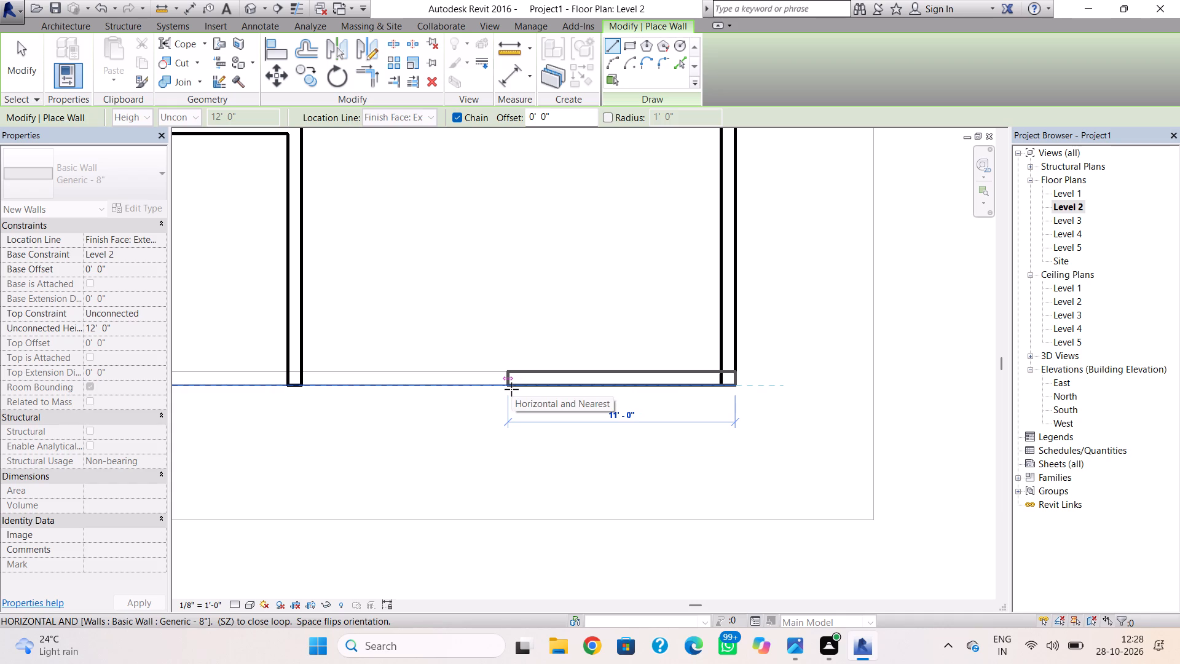
pyautogui.press('Escape')
# Draw a 12'-6" wall west along the south edge from the east wall's inner face, and a 3'-0" return wall north at its west end.
pyautogui.click(720, 387)
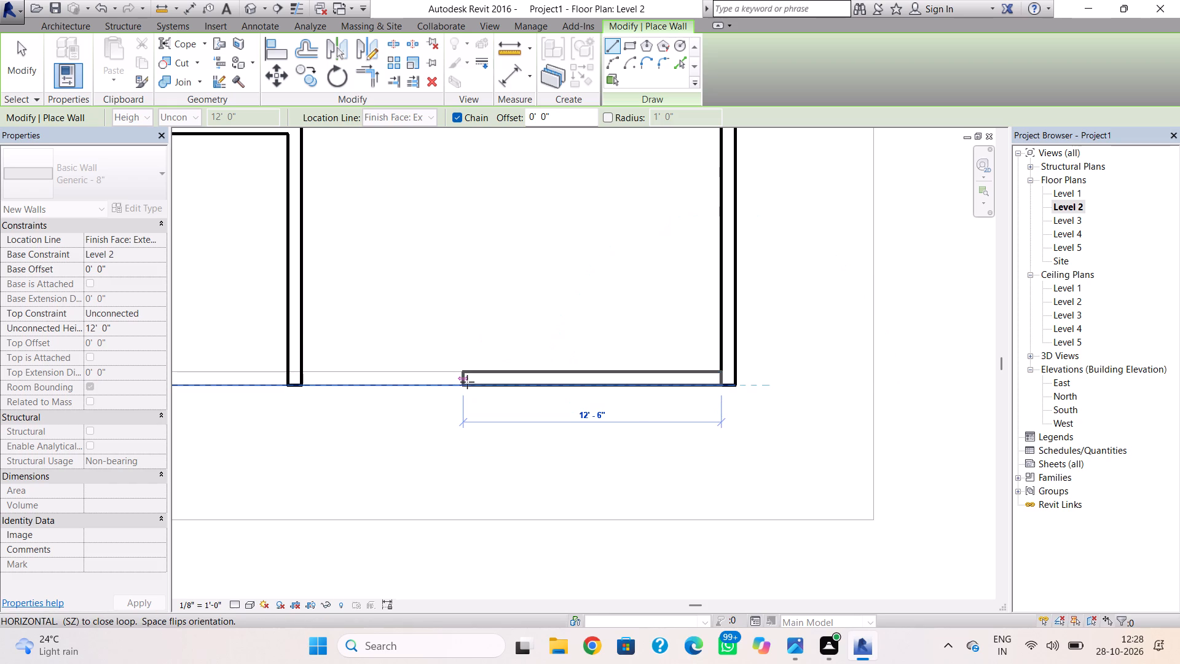
pyautogui.click(467, 382)
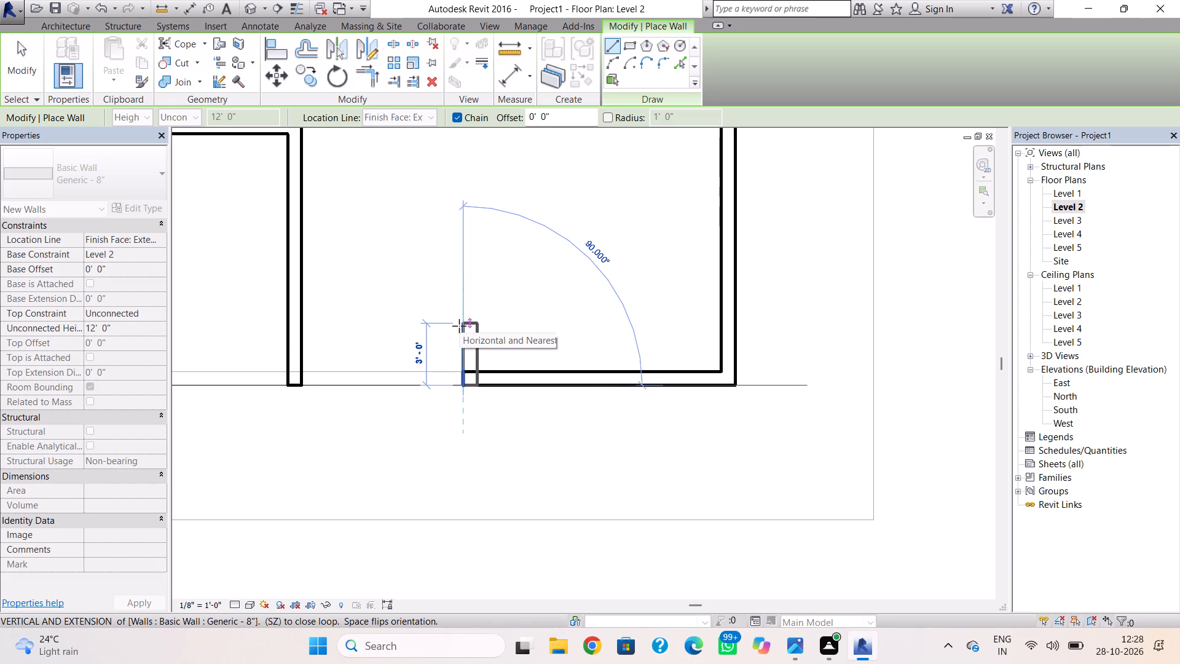
pyautogui.press('Escape')
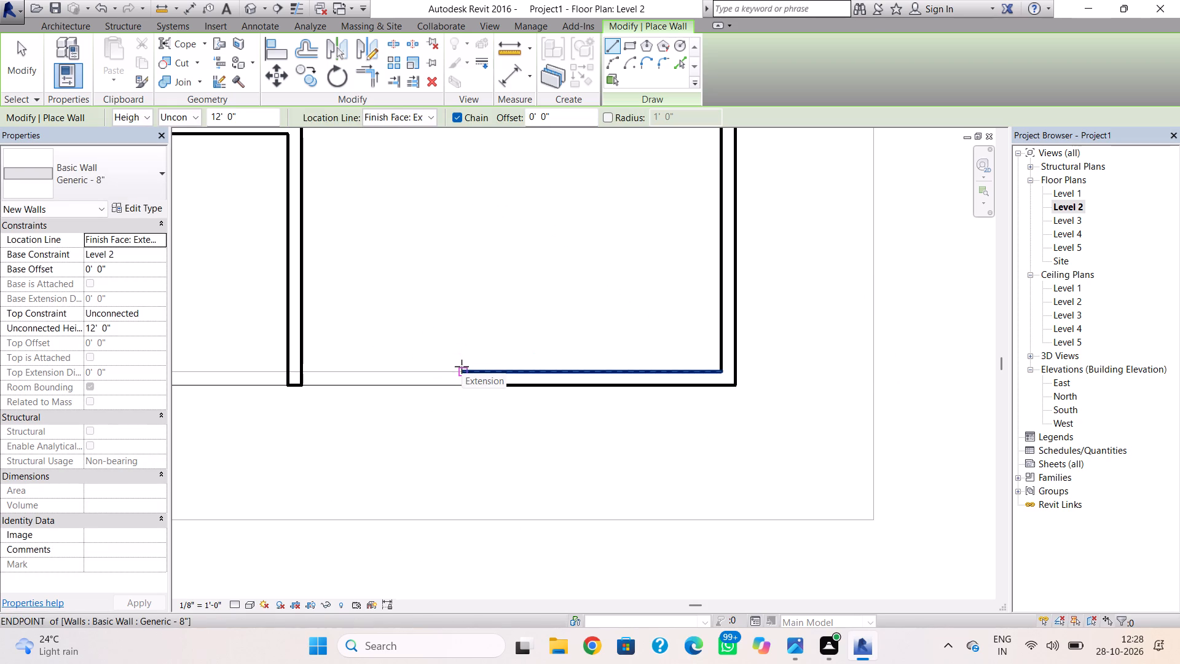
pyautogui.scroll(2, 471, 365)
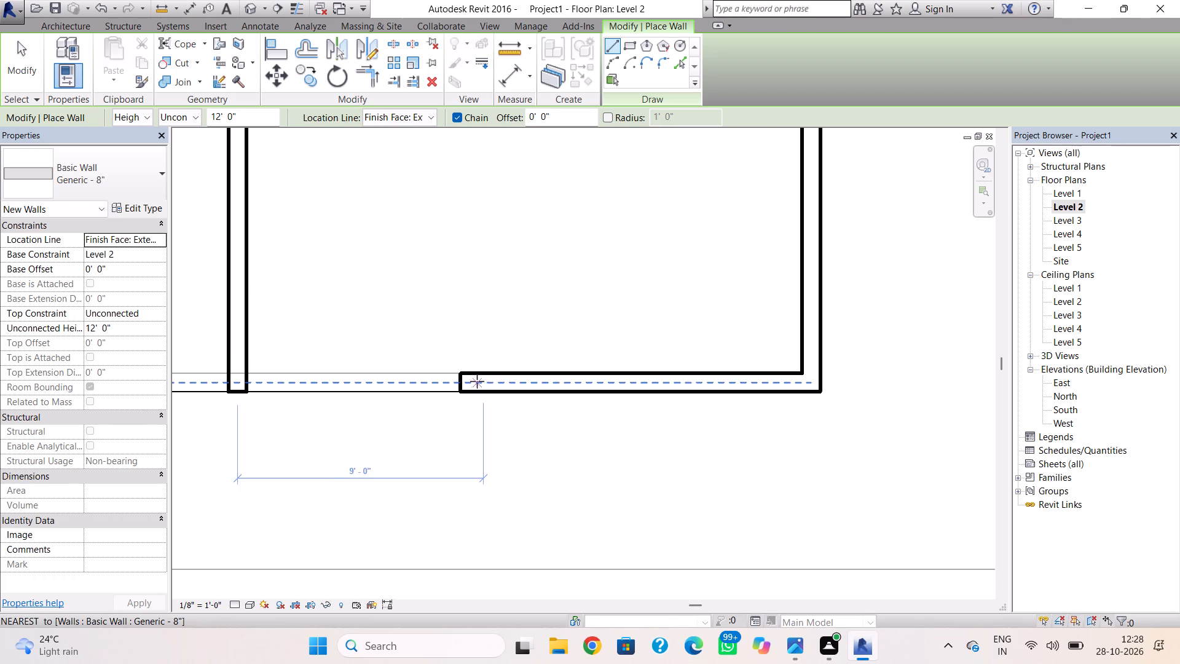
pyautogui.click(466, 373)
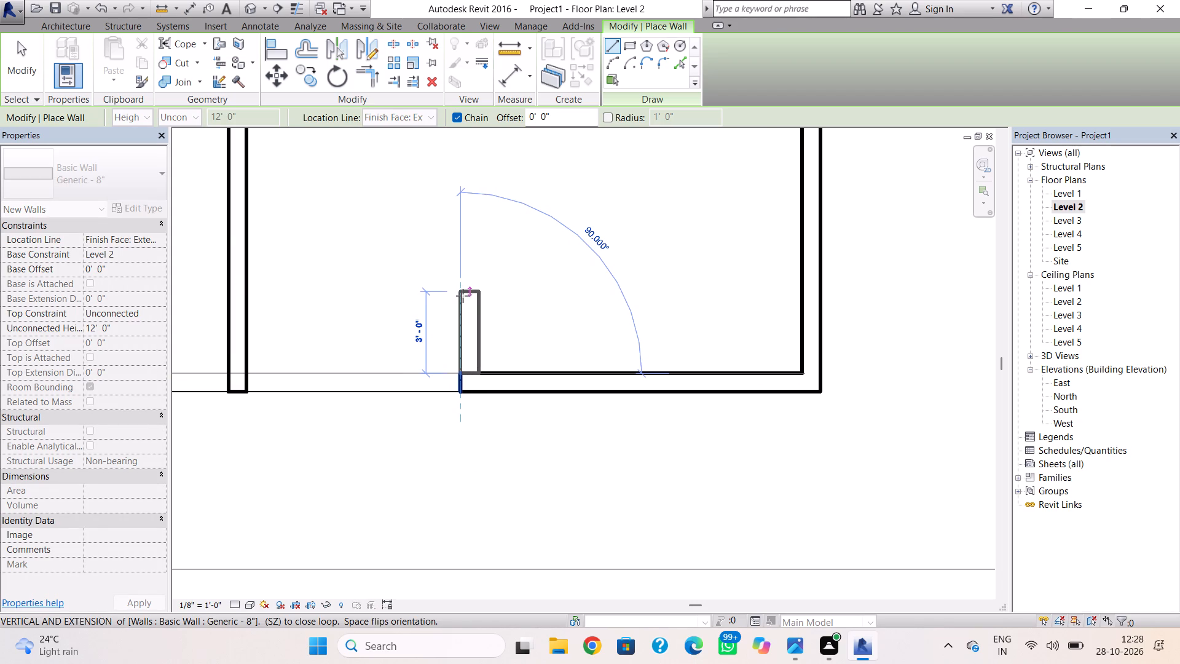
pyautogui.click(463, 296)
pyautogui.press('Escape')
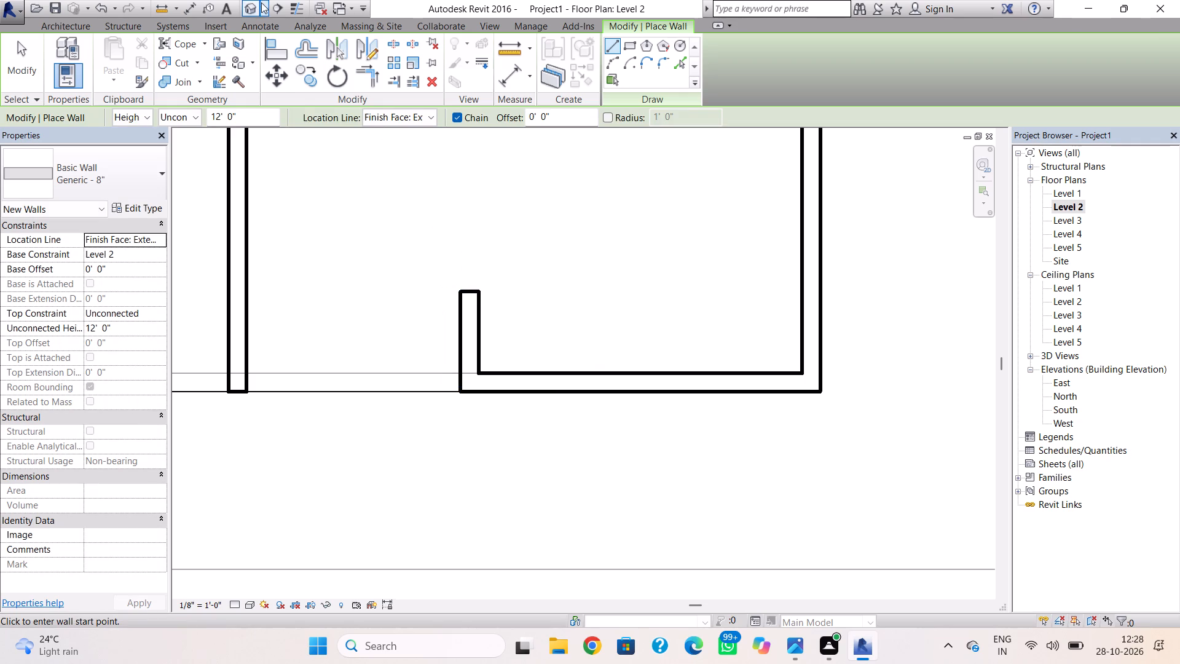
# In the 3D view, raise the base of the 12'-6" south wall on Level 2 to a base offset of 1'.
pyautogui.click(254, 6)
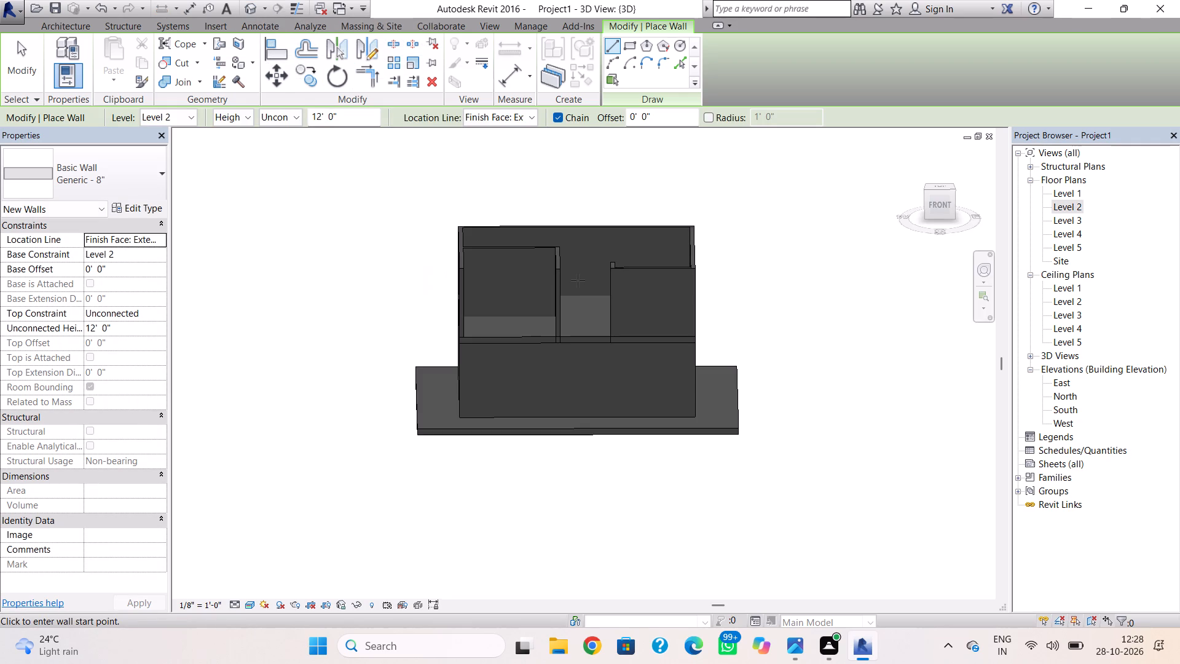
pyautogui.keyDown('shift'); pyautogui.moveTo(600, 279); pyautogui.dragTo(688, 358, button='right'); pyautogui.keyUp('shift')
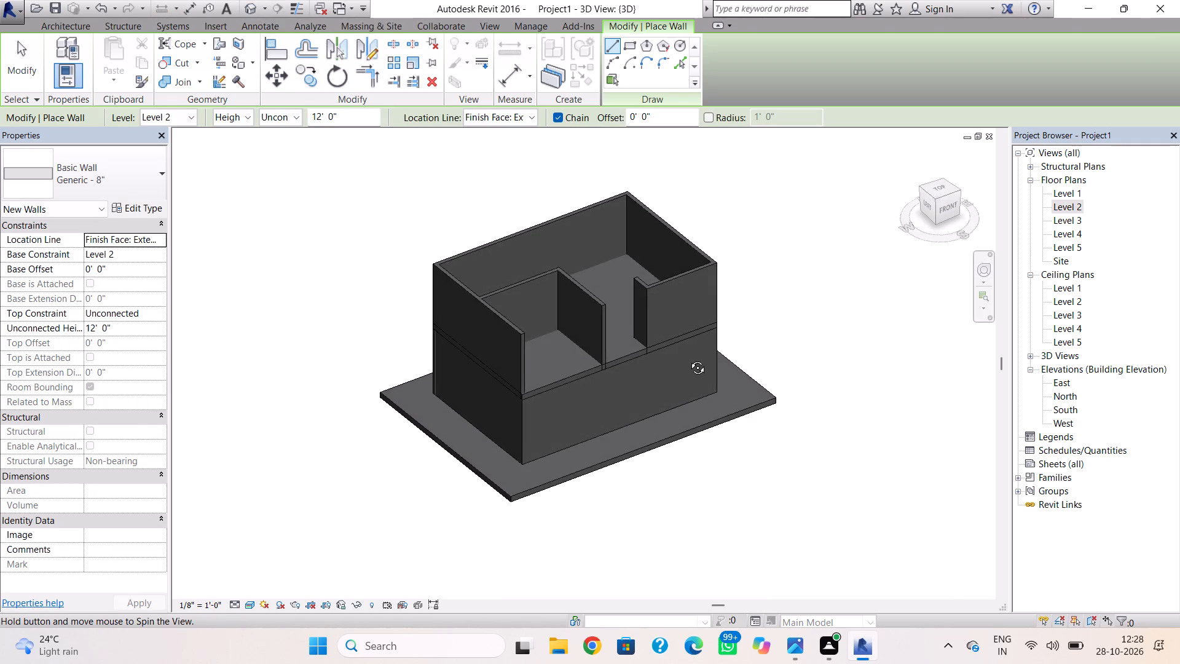
pyautogui.keyDown('shift'); pyautogui.moveTo(688, 358); pyautogui.dragTo(682, 358, button='right'); pyautogui.keyUp('shift')
pyautogui.press('Escape')
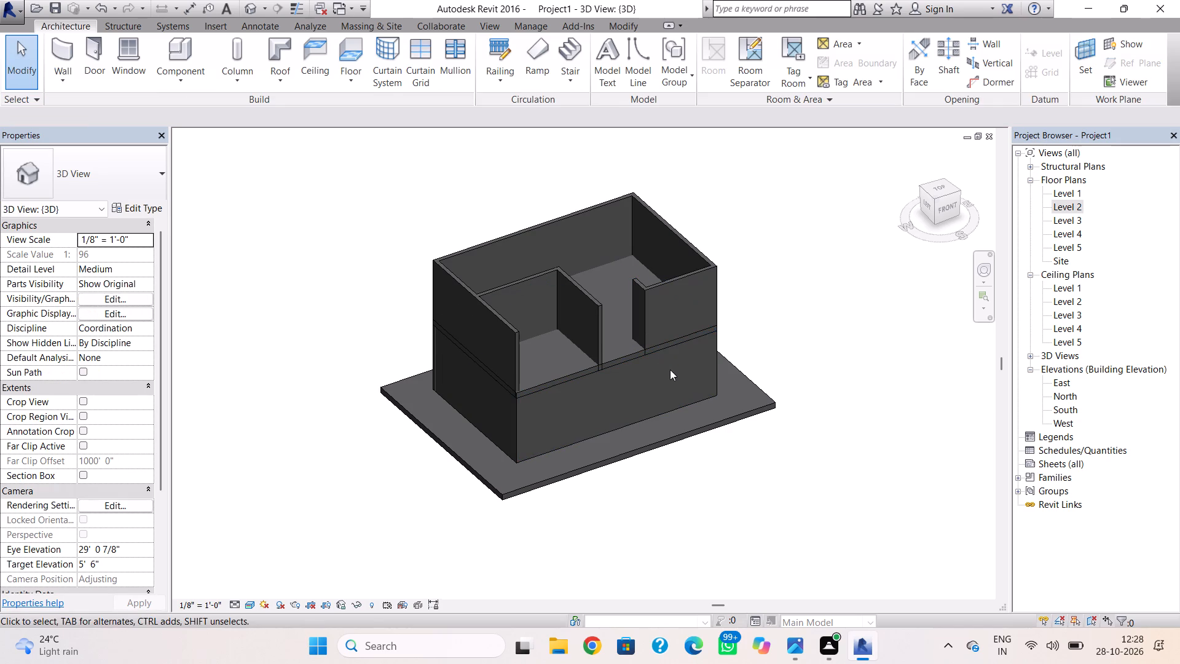
pyautogui.keyDown('shift'); pyautogui.moveTo(672, 380); pyautogui.dragTo(604, 309, button='right'); pyautogui.keyUp('shift')
pyautogui.click(623, 272)
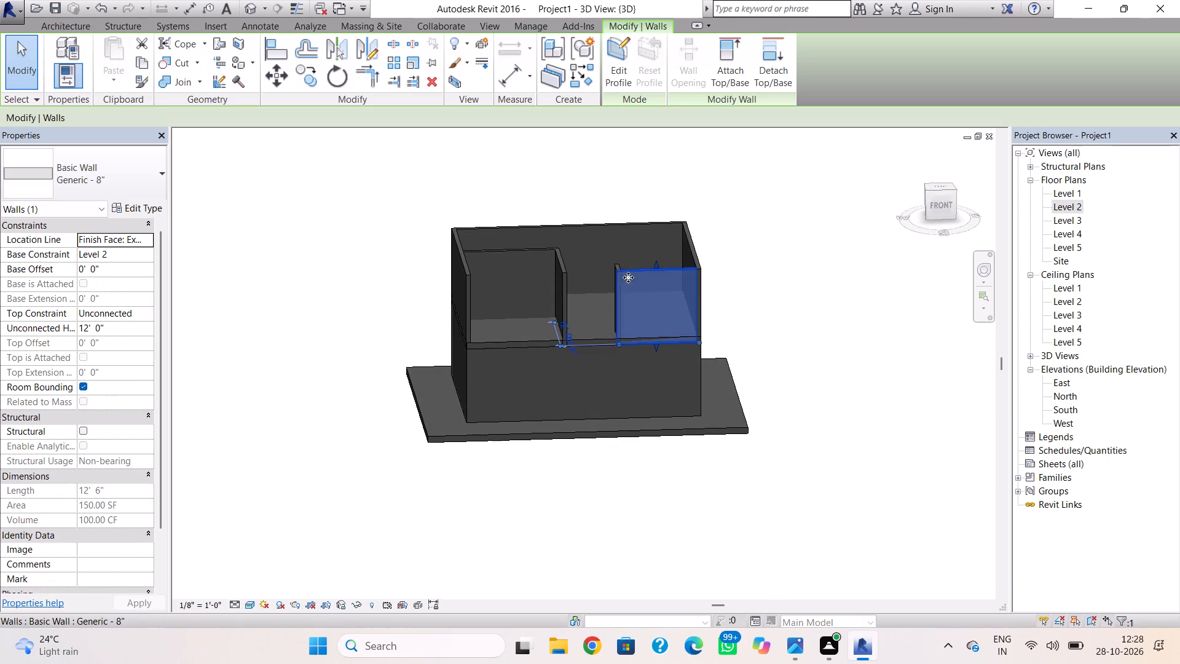
pyautogui.scroll(9, 657, 342)
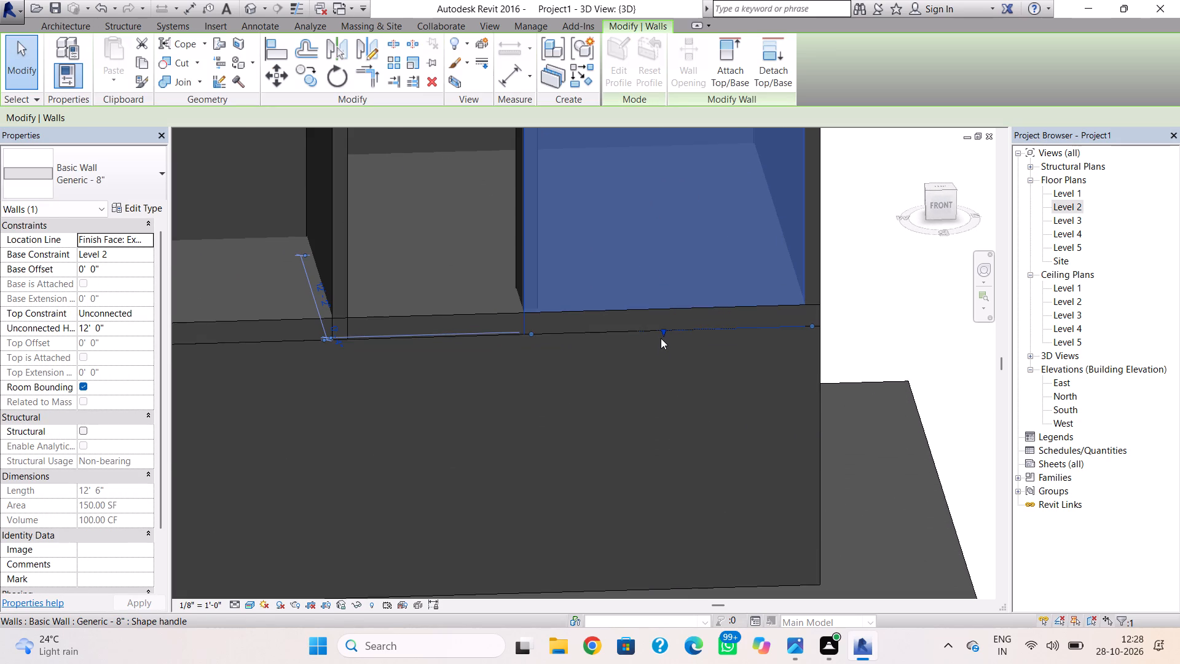
pyautogui.moveTo(661, 338); pyautogui.dragTo(661, 310)
pyautogui.scroll(-2, 549, 367)
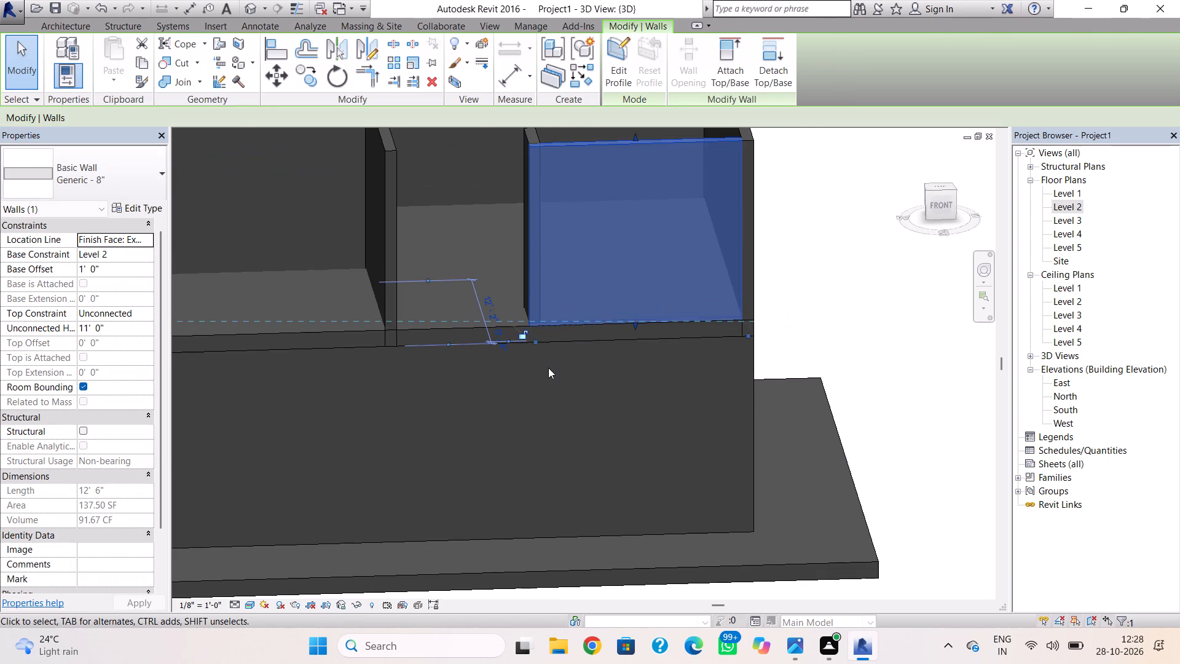
# Raise the base of the short return wall beside the Level 2 south opening to a base offset of 1', closing the interrupting notification.
pyautogui.press('Escape')
pyautogui.moveTo(502, 380); pyautogui.dragTo(620, 395, button='right')
pyautogui.keyDown('shift'); pyautogui.moveTo(579, 391); pyautogui.dragTo(704, 404, button='right'); pyautogui.keyUp('shift')
pyautogui.click(624, 282)
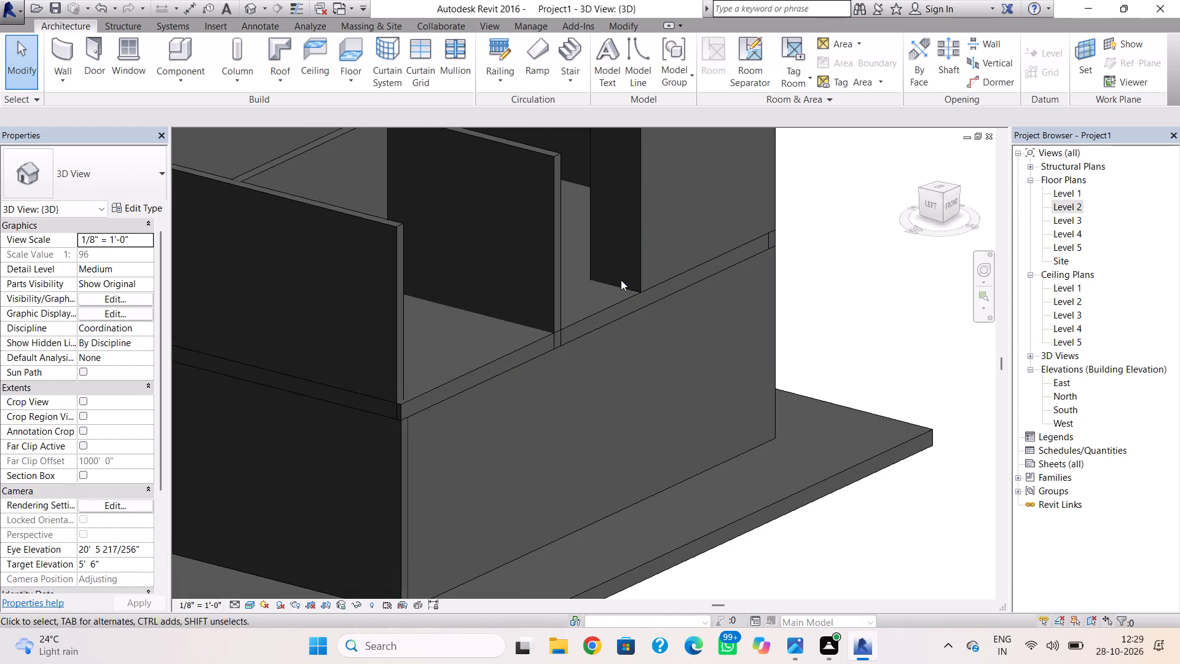
pyautogui.click(593, 245)
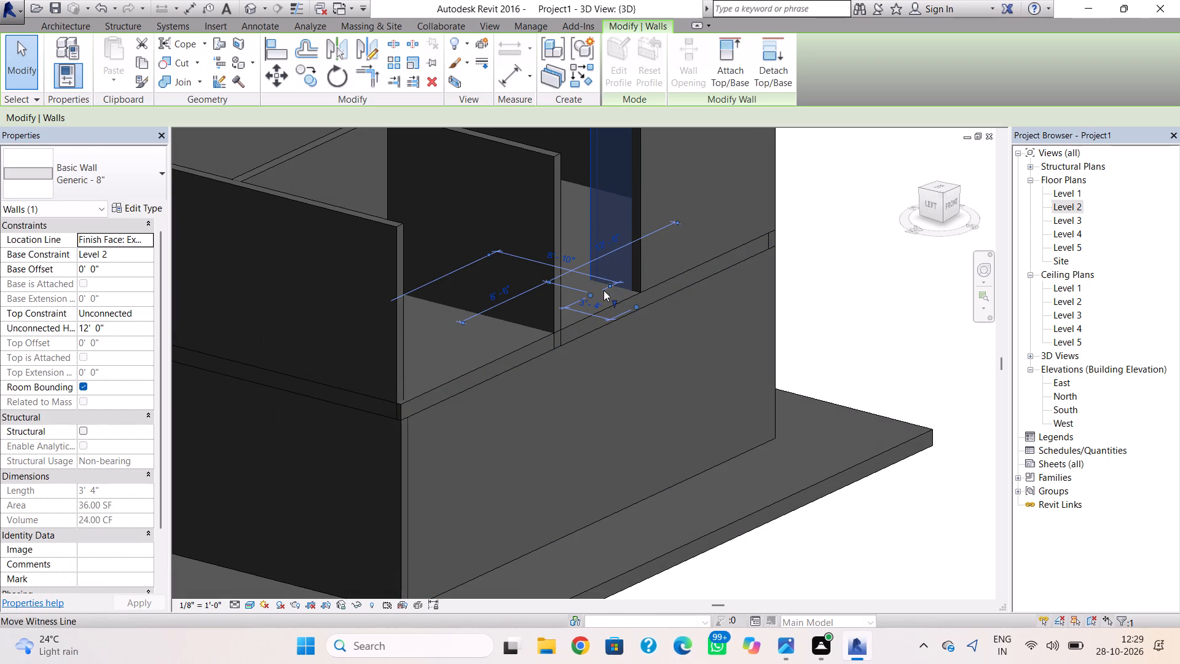
pyautogui.moveTo(612, 301); pyautogui.dragTo(615, 285)
pyautogui.click(701, 388)
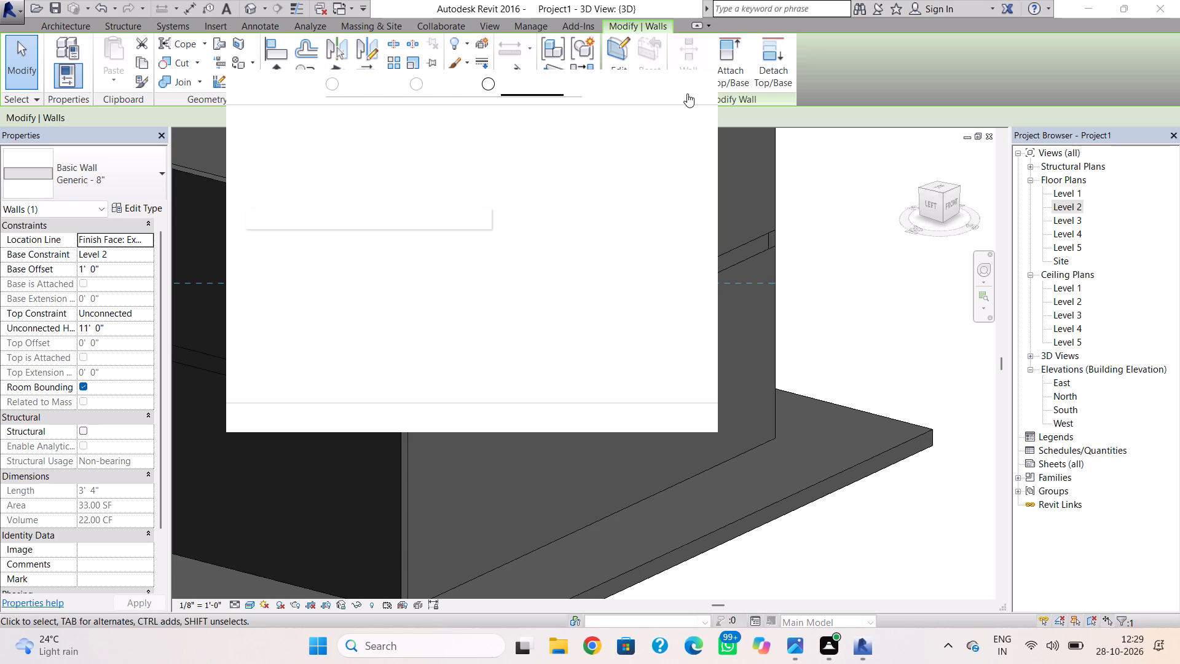
pyautogui.click(687, 93)
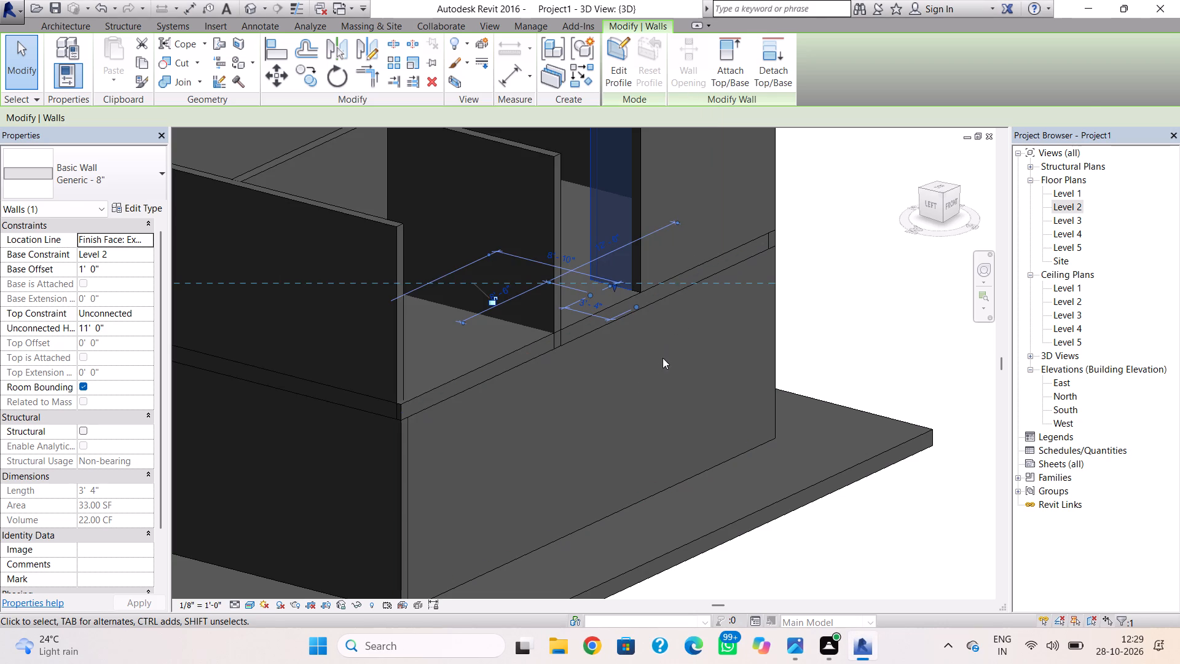
pyautogui.click(663, 358)
# Raise the base of the 12'-6" north-south interior wall on Level 2 to the top face of the 12" slab.
pyautogui.click(558, 287)
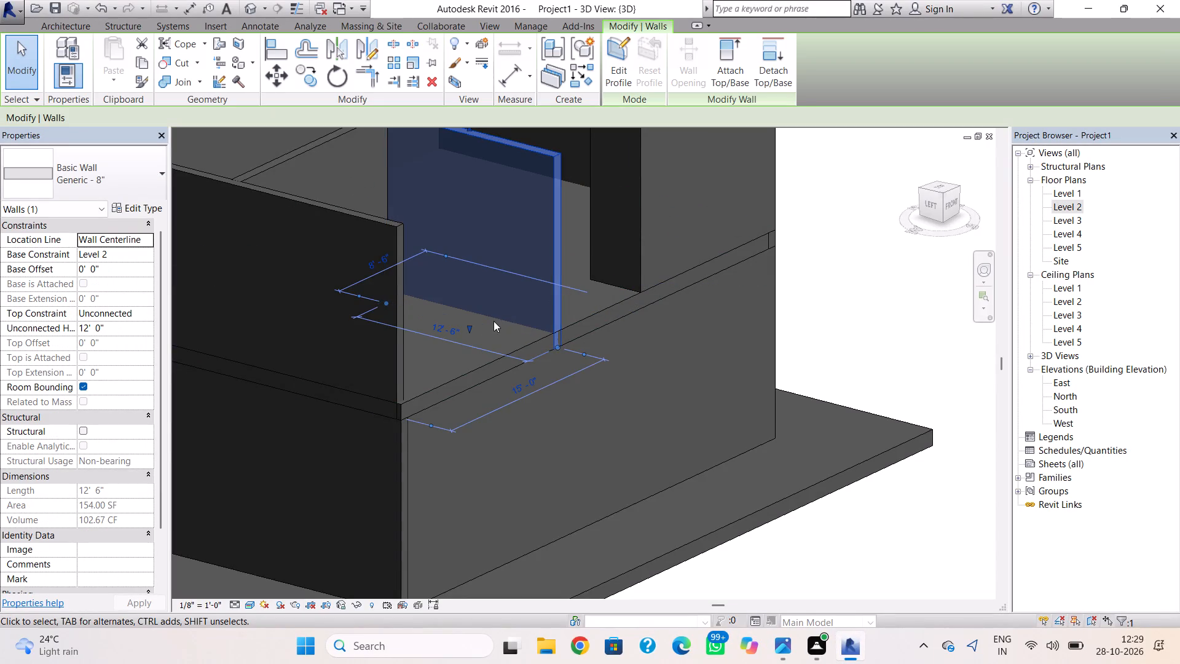
pyautogui.scroll(4, 491, 322)
pyautogui.moveTo(449, 328); pyautogui.dragTo(452, 304)
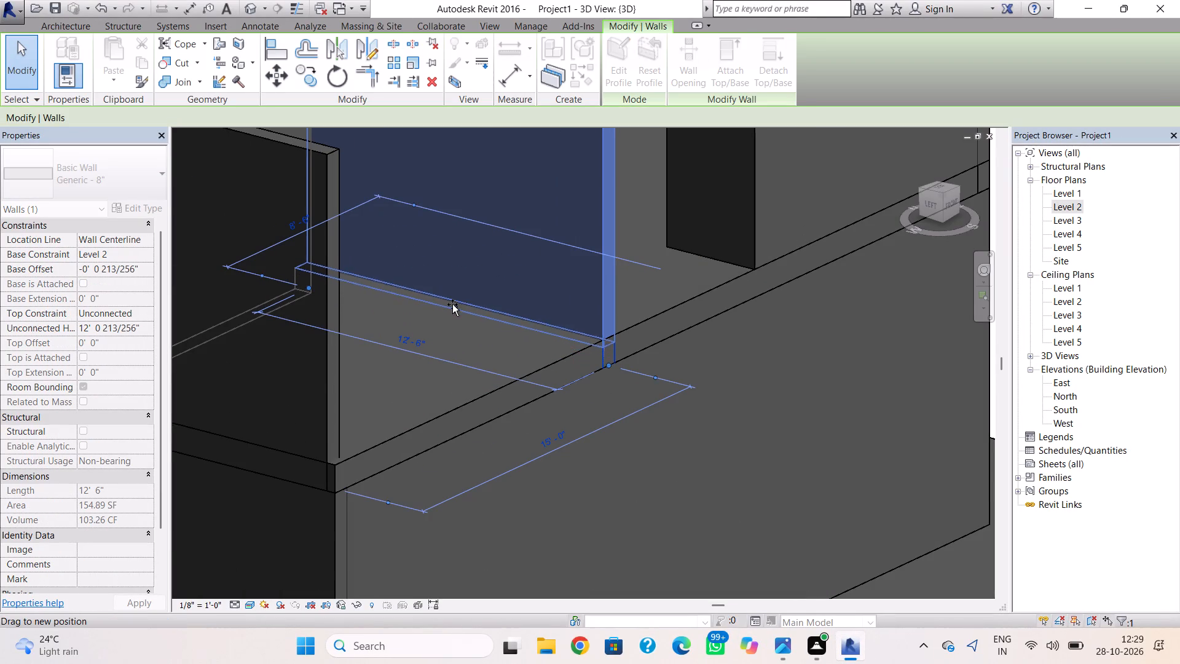
pyautogui.moveTo(452, 304); pyautogui.dragTo(460, 305)
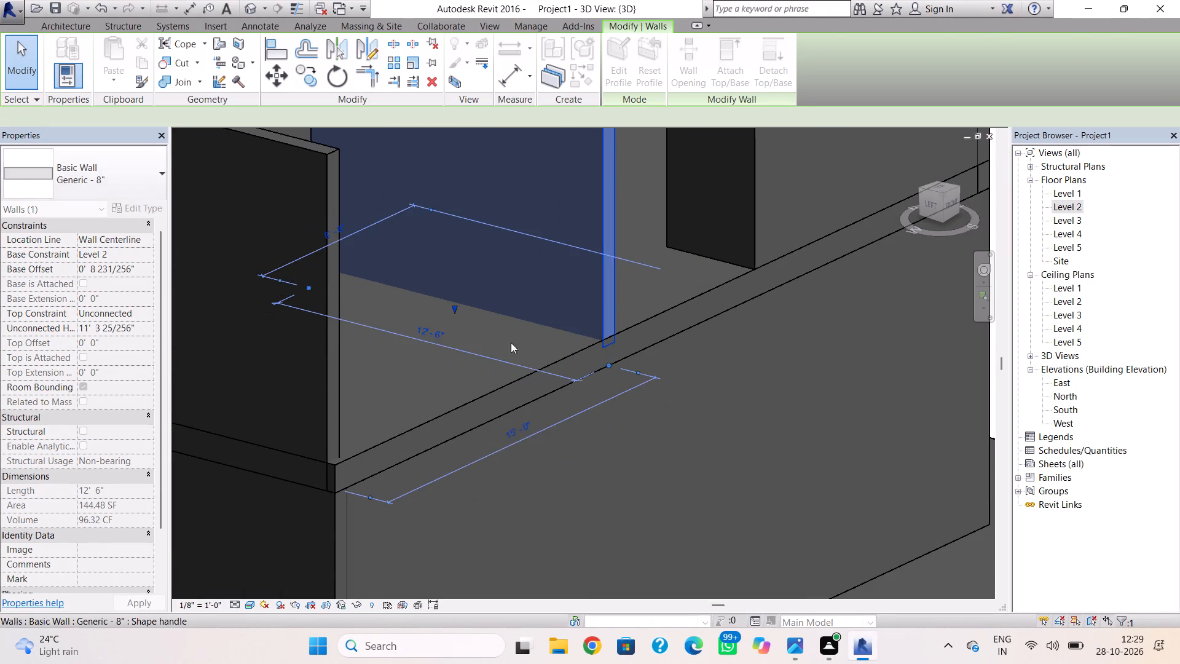
pyautogui.click(737, 443)
pyautogui.scroll(3, 571, 339)
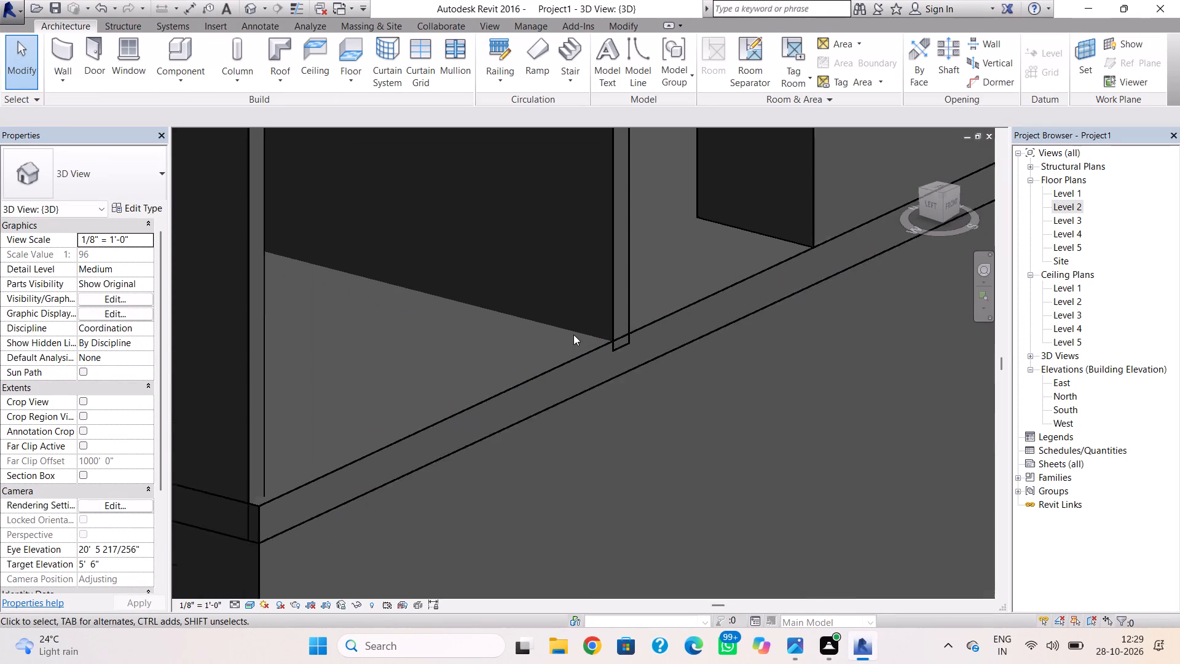
pyautogui.scroll(1, 573, 334)
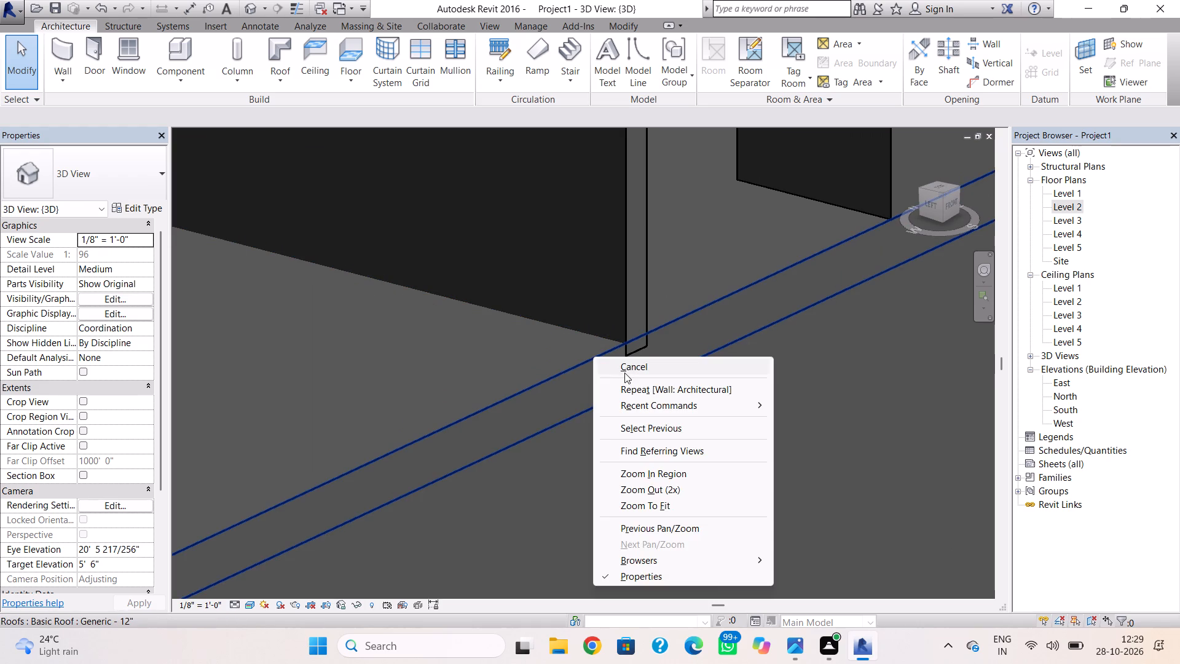
pyautogui.press('Escape')
pyautogui.keyDown('shift'); pyautogui.moveTo(698, 404); pyautogui.dragTo(598, 373, button='right'); pyautogui.keyUp('shift')
pyautogui.scroll(-4, 597, 371)
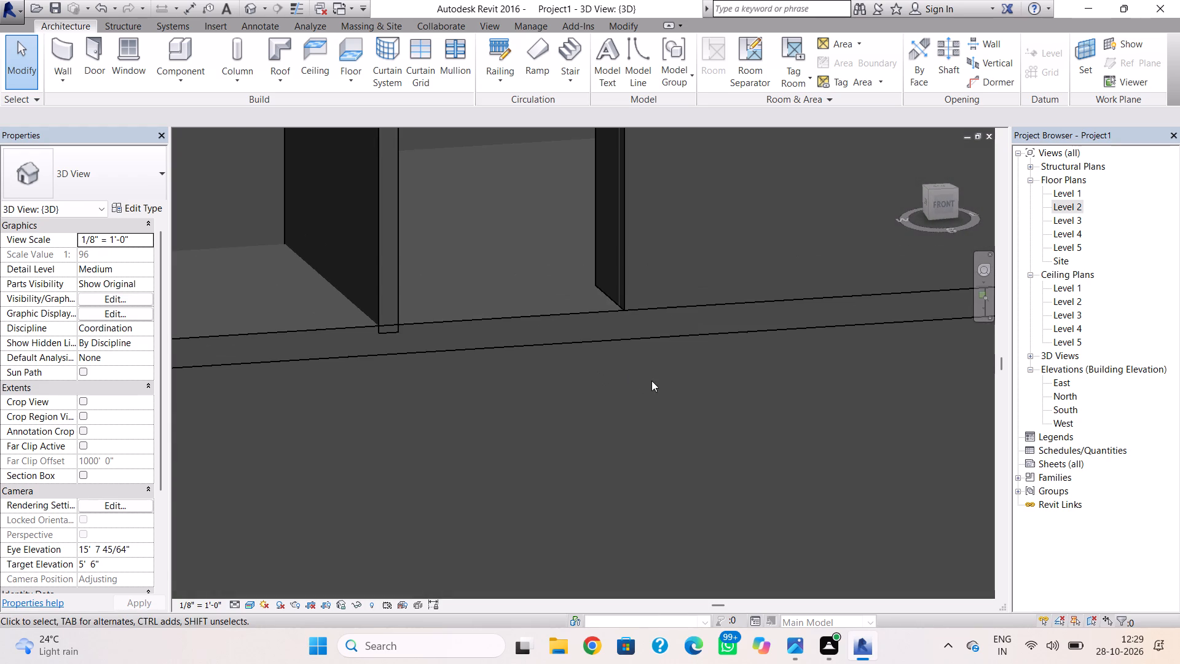
pyautogui.scroll(-3, 654, 376)
pyautogui.keyDown('shift'); pyautogui.moveTo(651, 377); pyautogui.dragTo(618, 365, button='middle'); pyautogui.keyUp('shift')
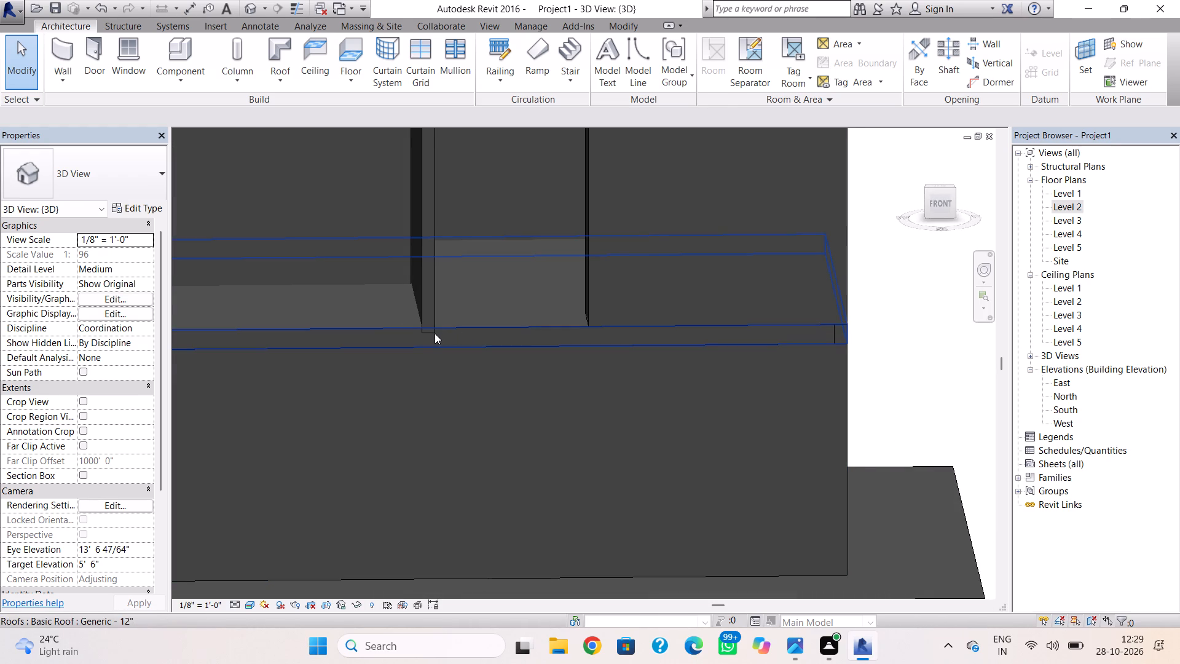
pyautogui.click(427, 301)
pyautogui.scroll(8, 420, 320)
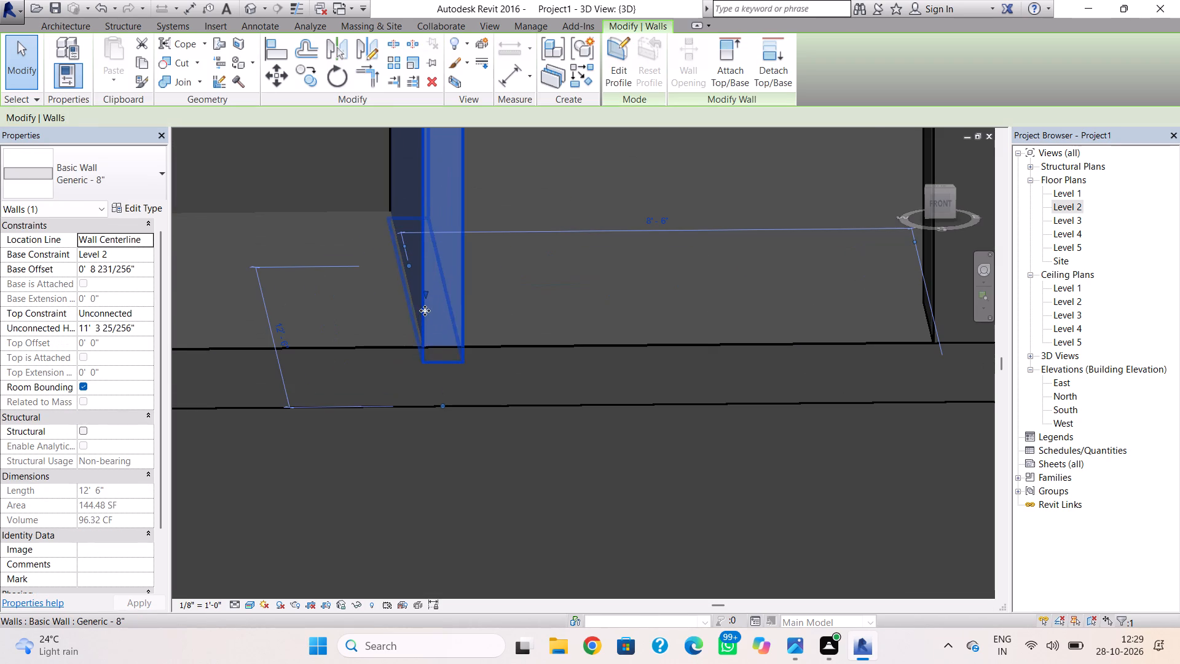
pyautogui.moveTo(425, 294); pyautogui.dragTo(431, 277)
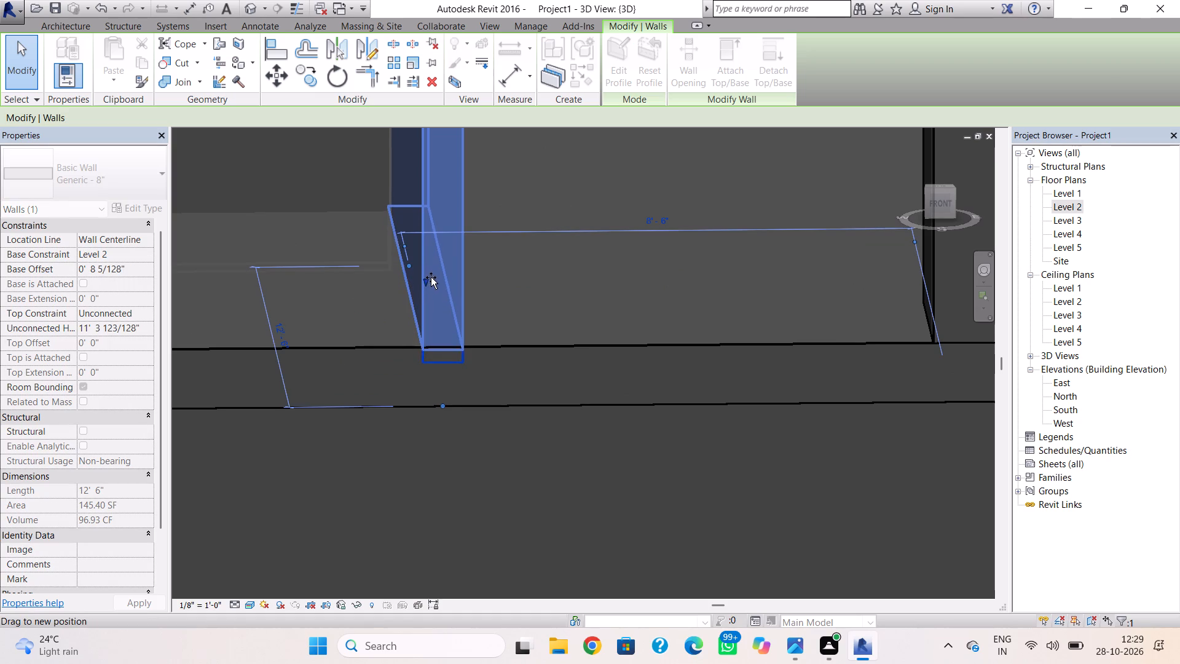
pyautogui.moveTo(431, 277); pyautogui.dragTo(433, 275)
pyautogui.click(528, 294)
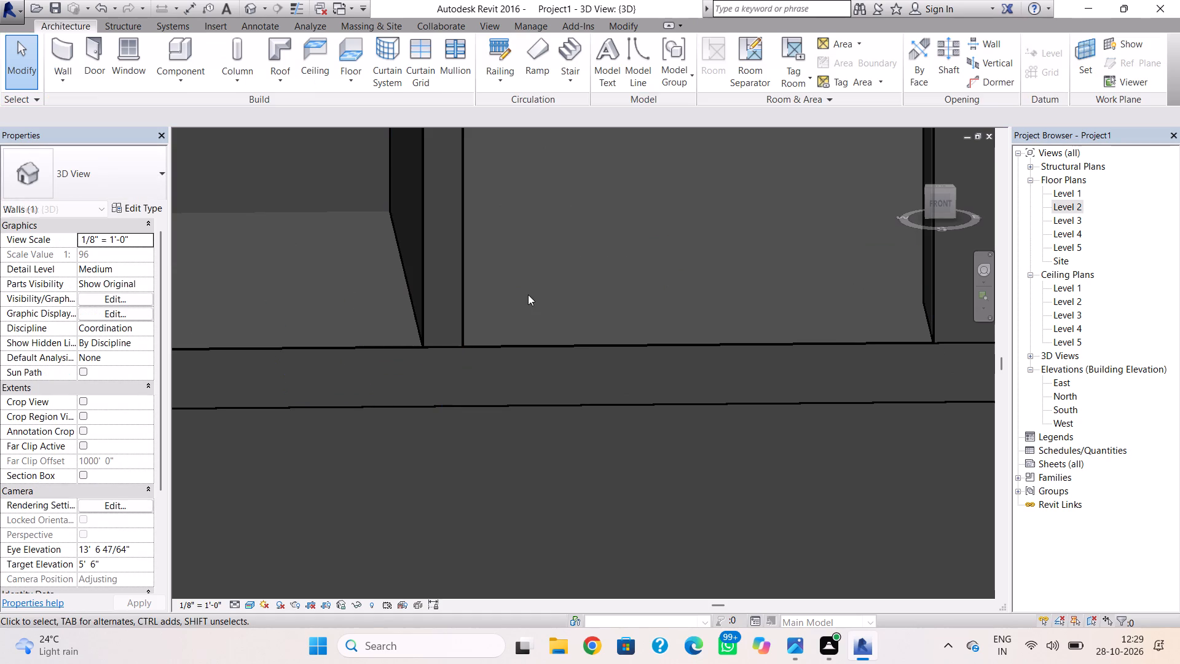
# Raise the base of the 24' west wall on Level 2 to a base offset of 1'.
pyautogui.moveTo(489, 329); pyautogui.dragTo(627, 357, button='right')
pyautogui.keyDown('shift'); pyautogui.moveTo(513, 369); pyautogui.dragTo(674, 376, button='right'); pyautogui.keyUp('shift')
pyautogui.scroll(-4, 636, 373)
pyautogui.click(700, 385)
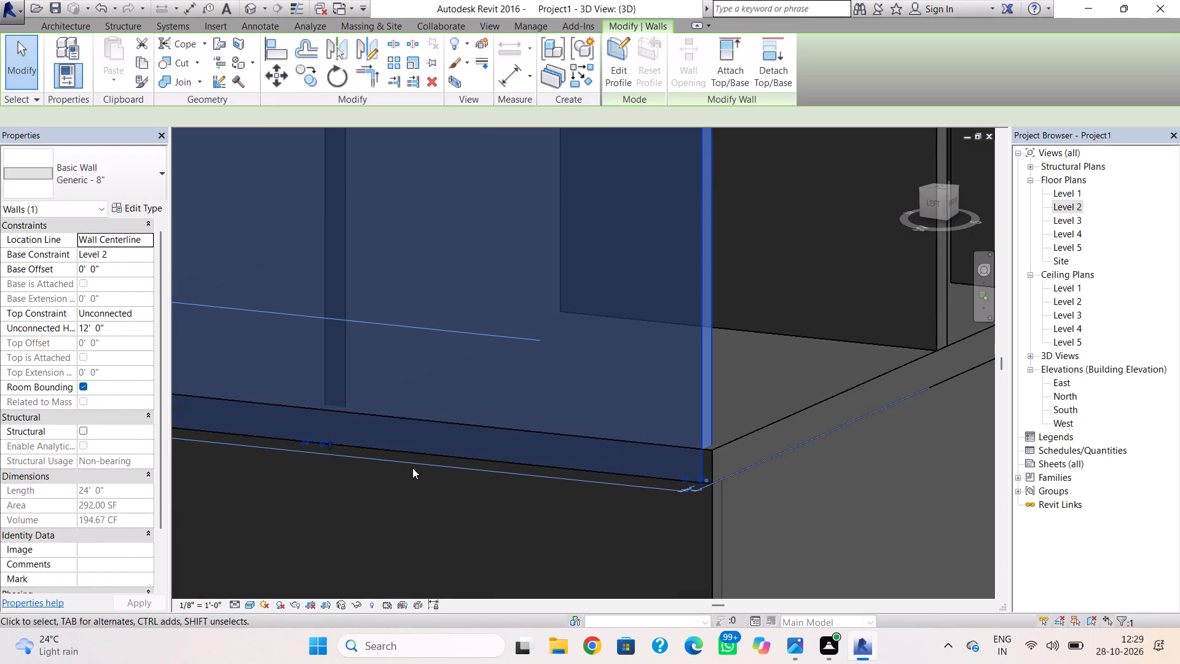
pyautogui.scroll(-2, 501, 450)
pyautogui.moveTo(501, 450); pyautogui.dragTo(642, 423, button='middle')
pyautogui.scroll(-1, 530, 440)
pyautogui.moveTo(514, 421); pyautogui.dragTo(515, 392)
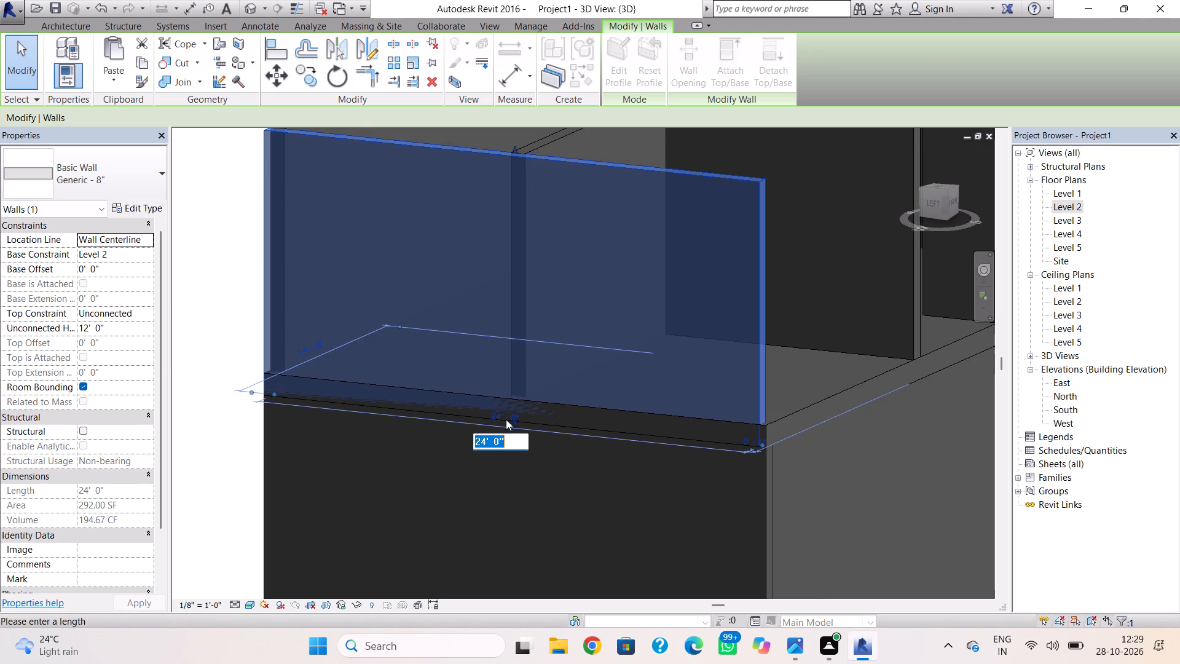
pyautogui.scroll(4, 500, 446)
pyautogui.press('Escape')
pyautogui.scroll(3, 525, 419)
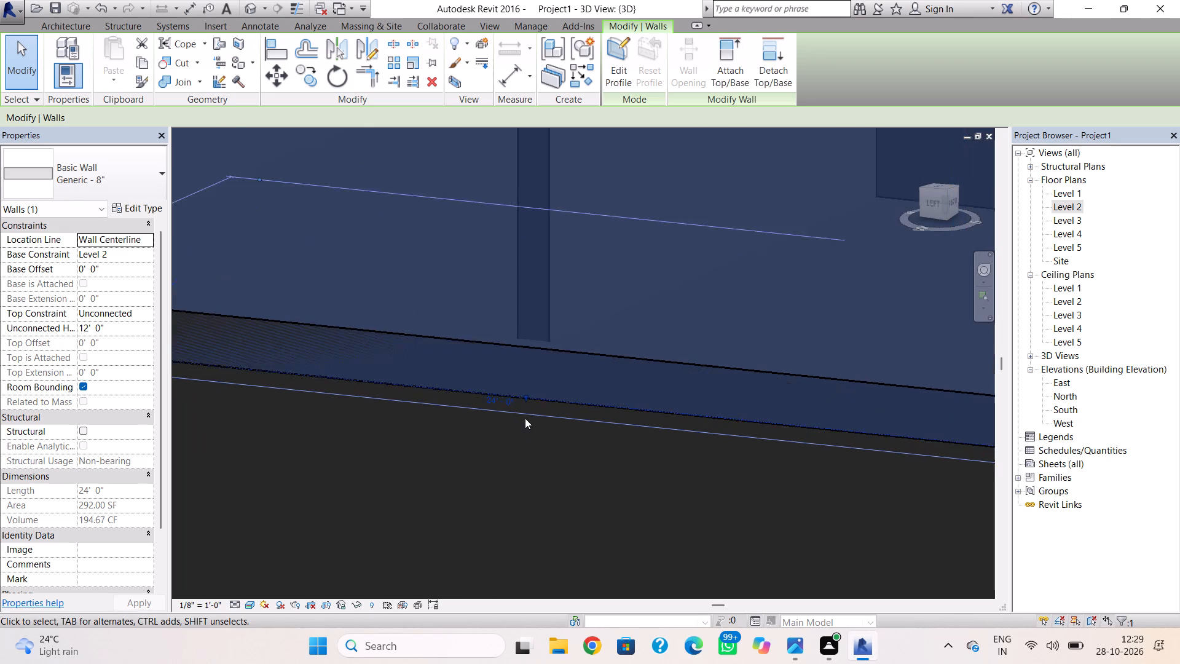
pyautogui.scroll(4, 526, 416)
pyautogui.moveTo(524, 373); pyautogui.dragTo(541, 317)
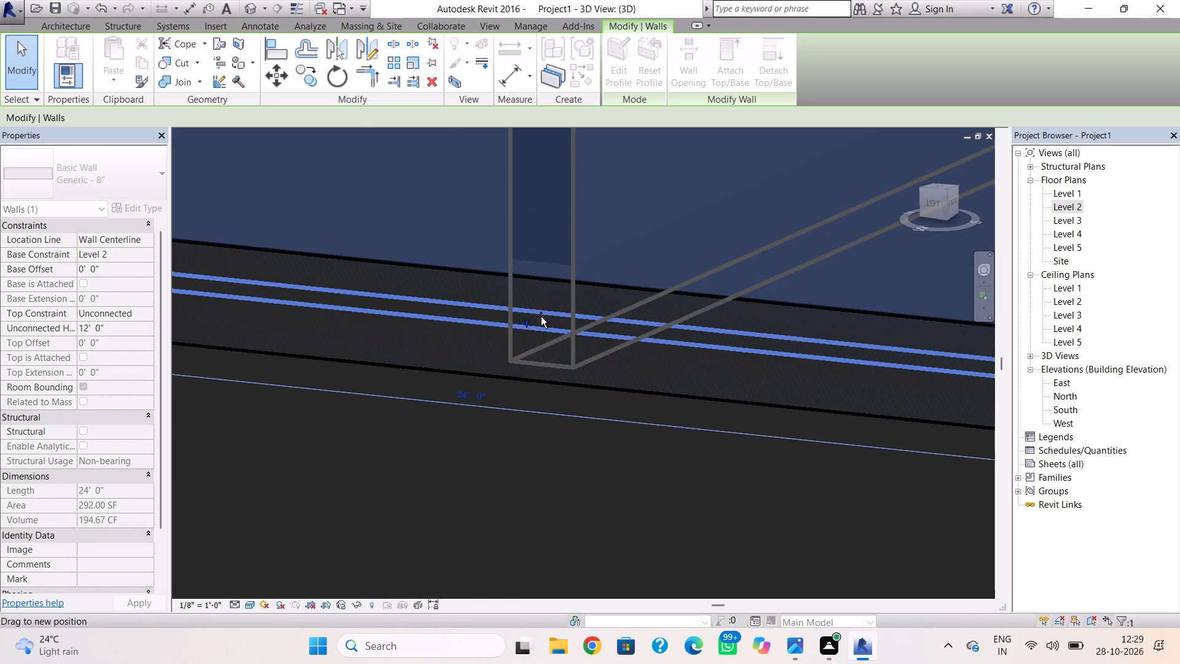
pyautogui.moveTo(541, 317); pyautogui.dragTo(553, 271)
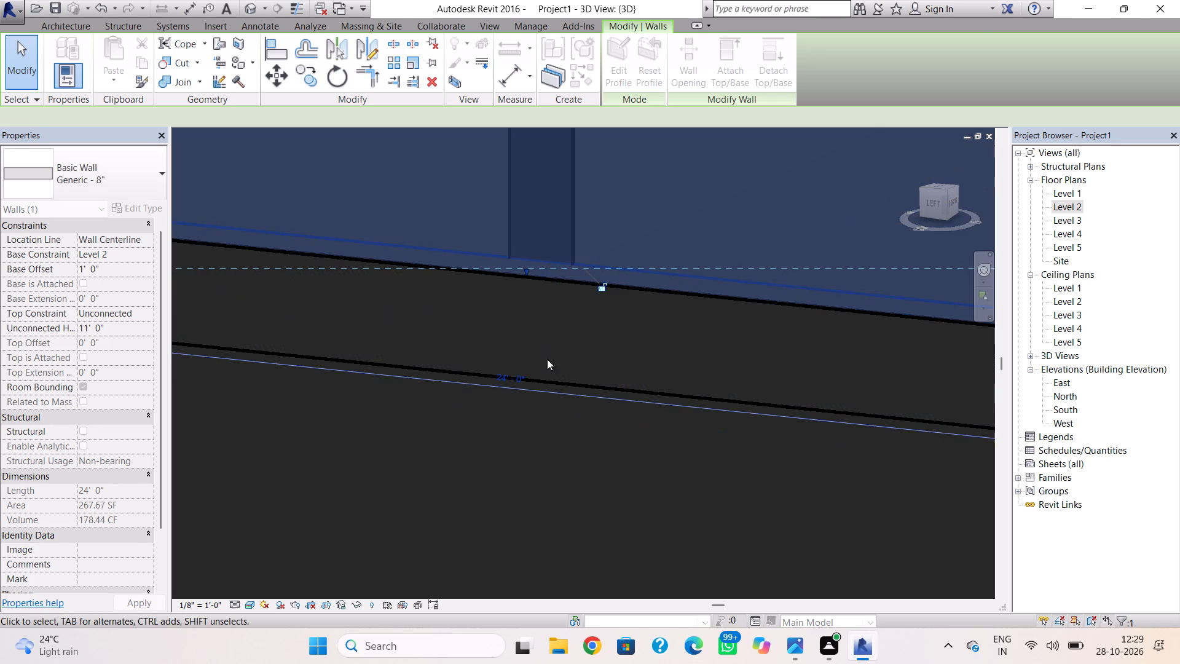
pyautogui.click(546, 465)
# Raise the base of the 36' north wall on Level 2 to the top face of the 12" slab.
pyautogui.scroll(-14, 498, 468)
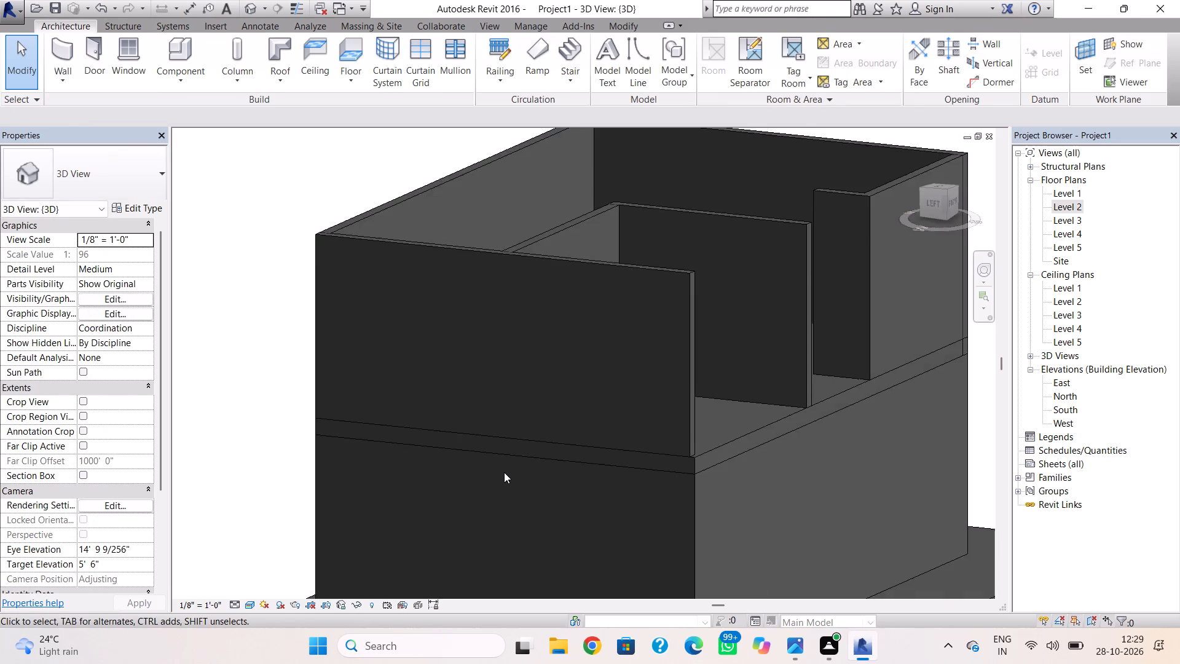
pyautogui.scroll(-1, 504, 472)
pyautogui.keyDown('shift'); pyautogui.moveTo(519, 470); pyautogui.dragTo(781, 456, button='right'); pyautogui.keyUp('shift')
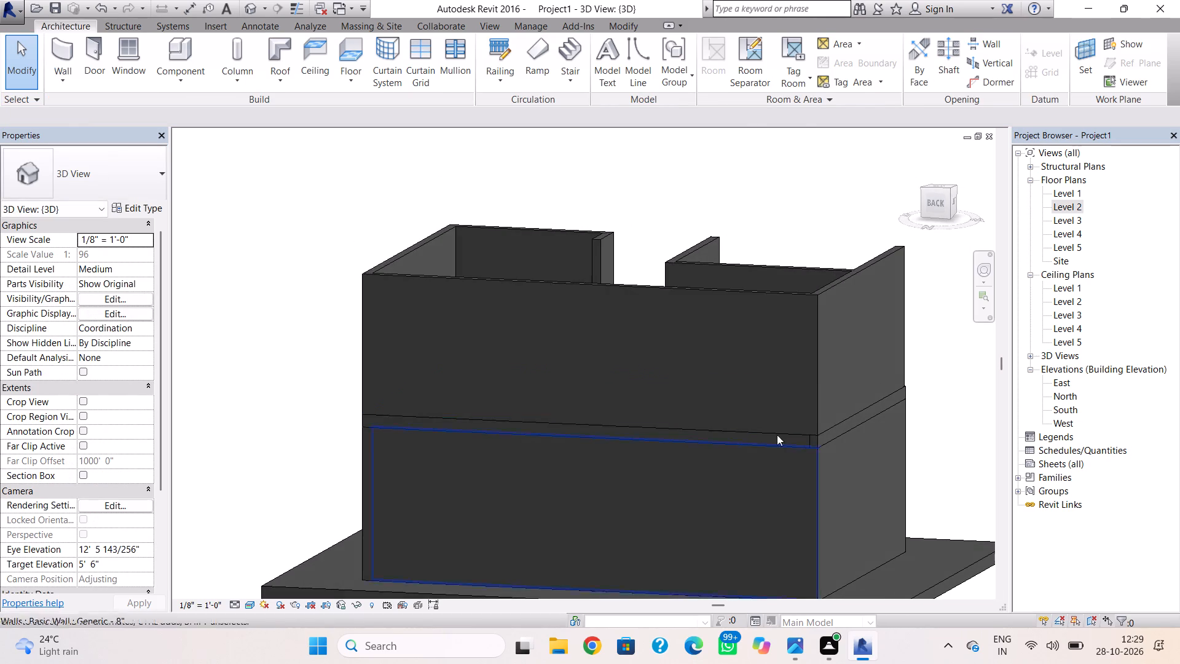
pyautogui.click(767, 297)
pyautogui.scroll(5, 577, 449)
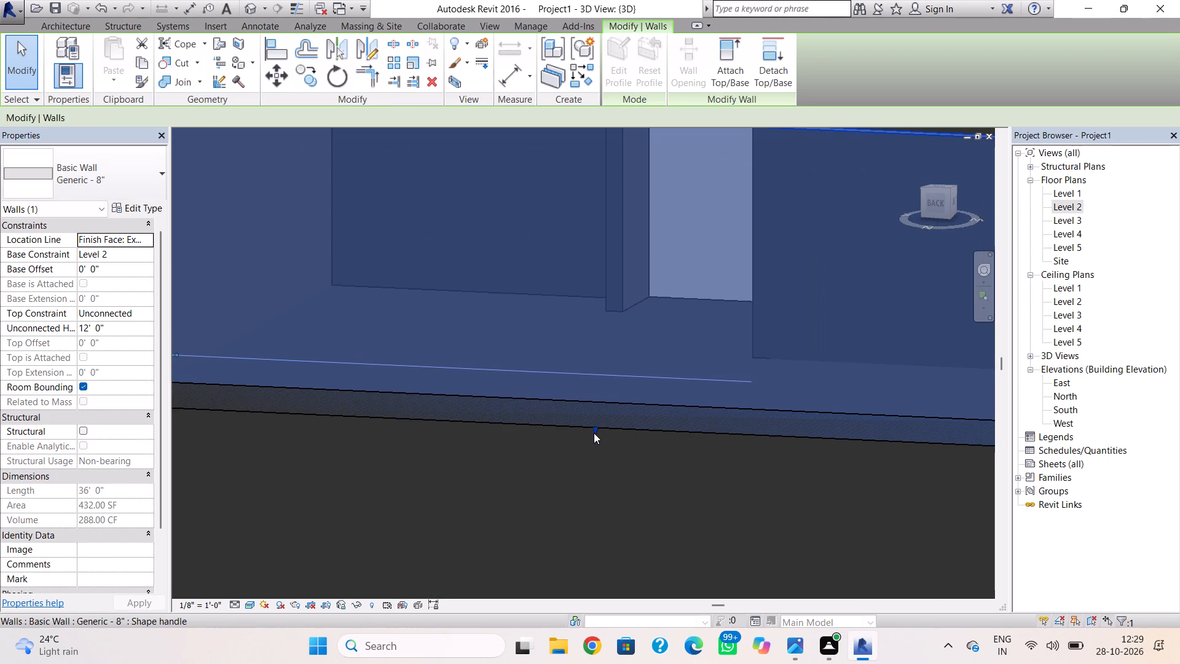
pyautogui.moveTo(594, 432); pyautogui.dragTo(598, 406)
pyautogui.scroll(-3, 563, 451)
pyautogui.press('Escape')
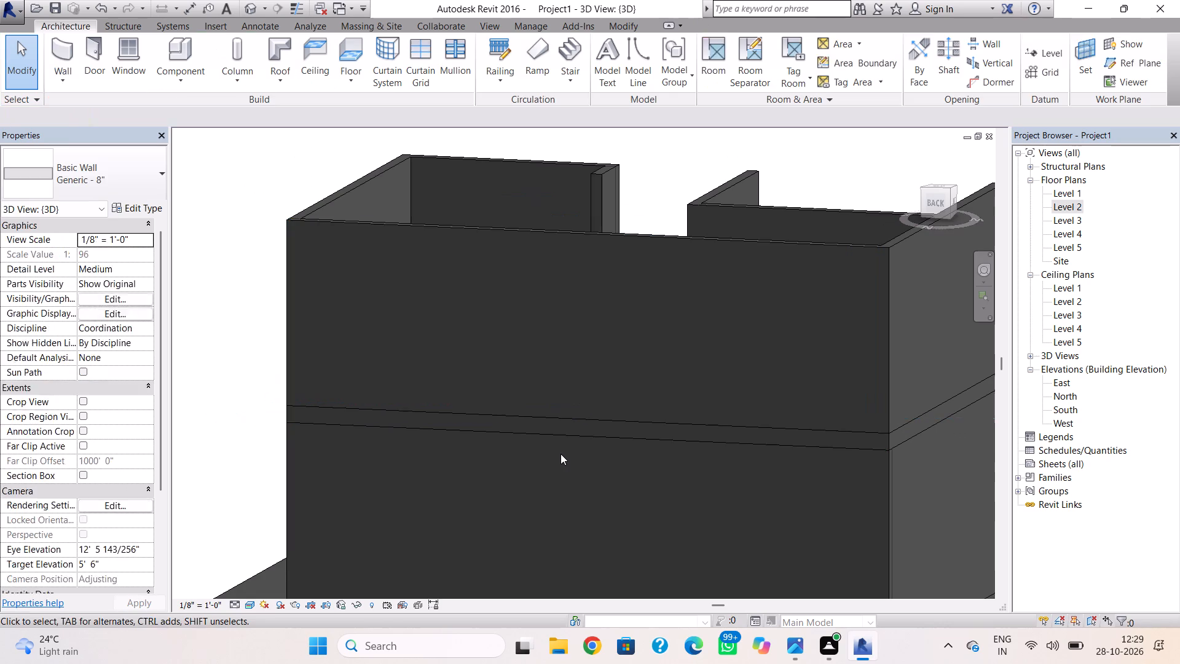
# Raise the base of the 24' east wall on Level 2 to the top face of the 12" slab.
pyautogui.keyDown('shift'); pyautogui.moveTo(495, 465); pyautogui.dragTo(717, 465, button='right'); pyautogui.keyUp('shift')
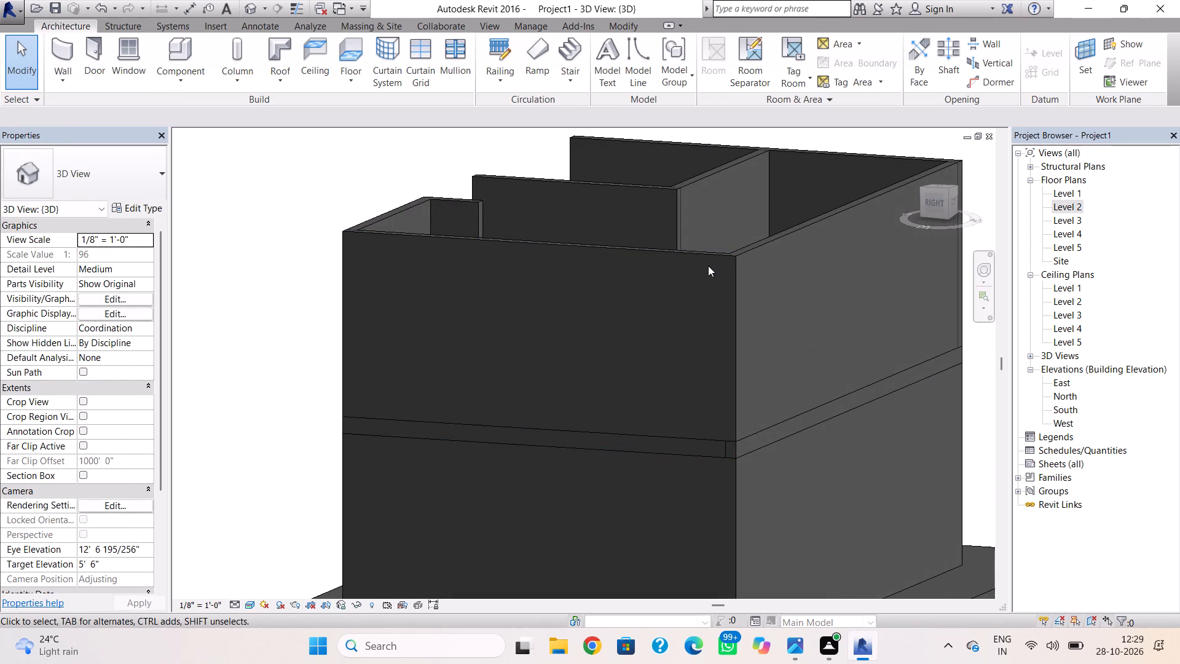
pyautogui.click(708, 256)
pyautogui.scroll(4, 535, 451)
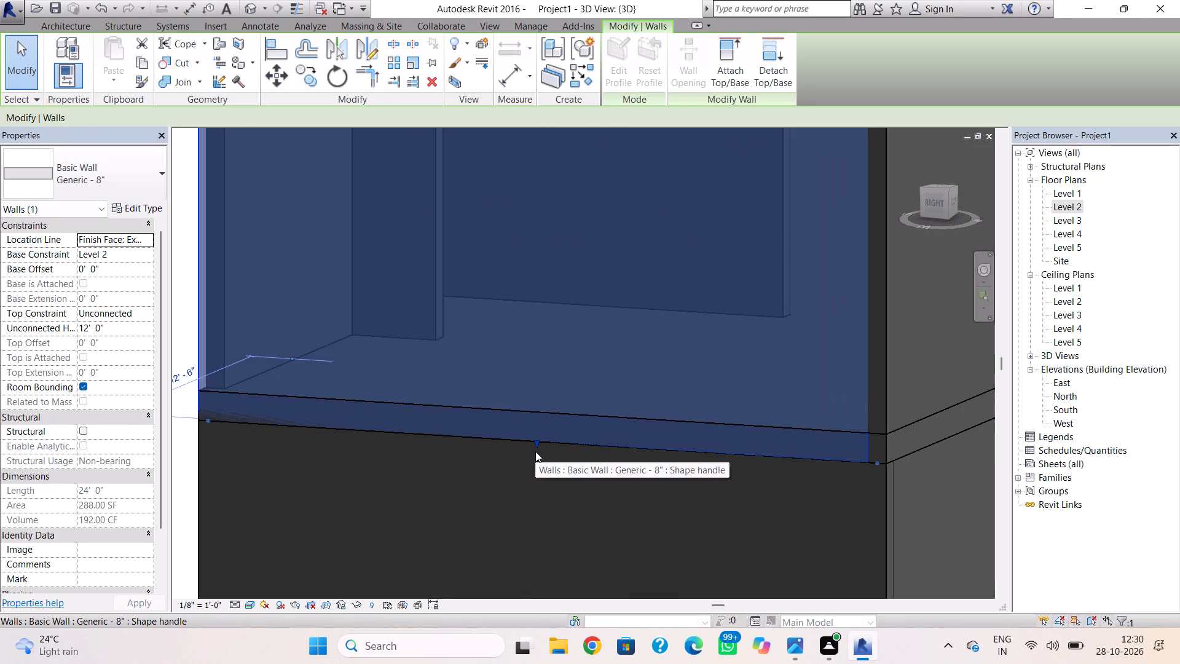
pyautogui.moveTo(537, 448); pyautogui.dragTo(543, 415)
pyautogui.press('Escape')
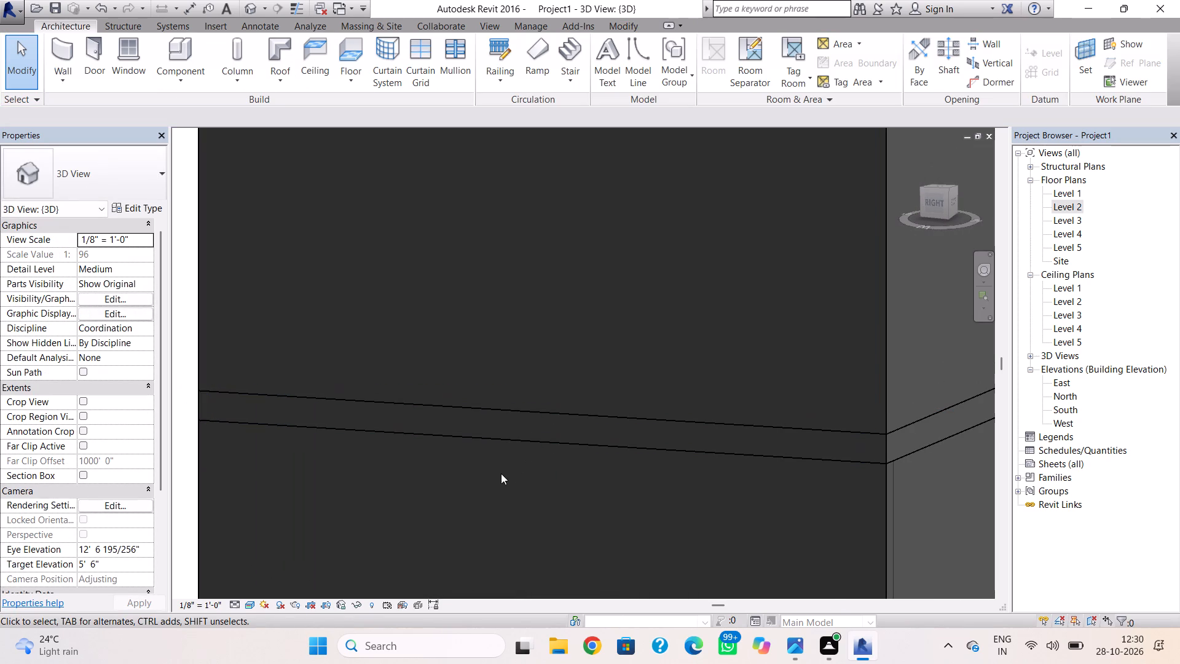
# Copy the Generic - 12" roof slab at Level 2 and paste it aligned to Level 3, closing the interrupting notification.
pyautogui.keyDown('shift'); pyautogui.moveTo(496, 475); pyautogui.dragTo(722, 467, button='right'); pyautogui.keyUp('shift')
pyautogui.scroll(-3, 723, 460)
pyautogui.moveTo(706, 462); pyautogui.dragTo(584, 479, button='middle')
pyautogui.scroll(1, 586, 479)
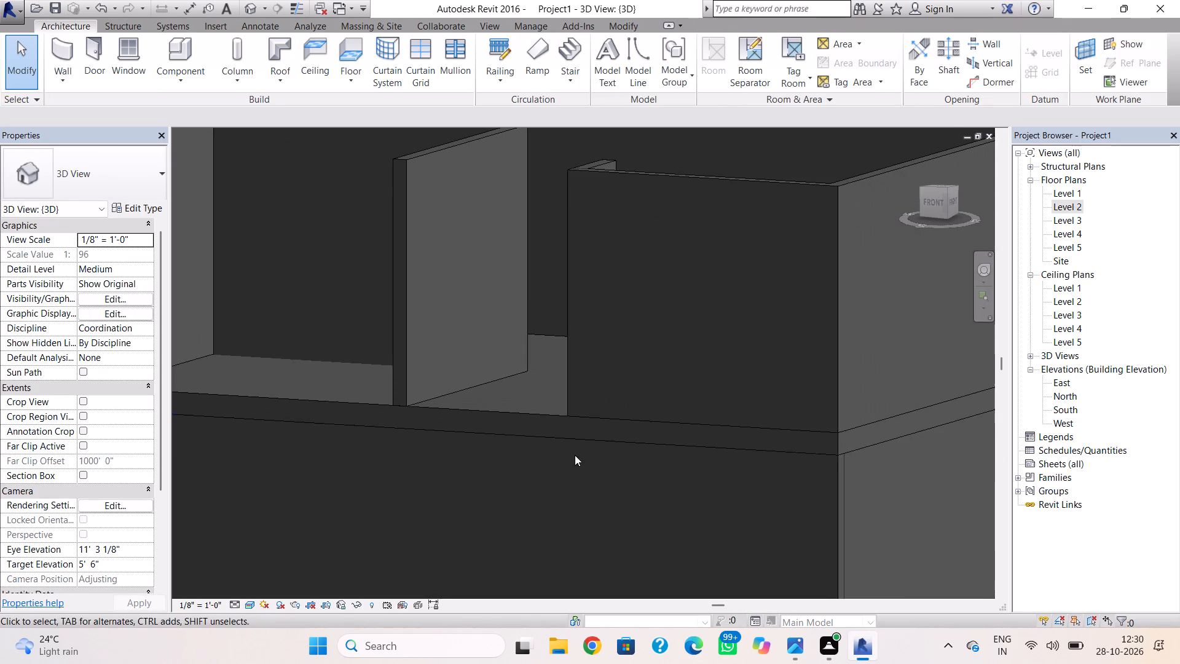
pyautogui.click(570, 275)
pyautogui.press('Escape')
pyautogui.scroll(-2, 622, 359)
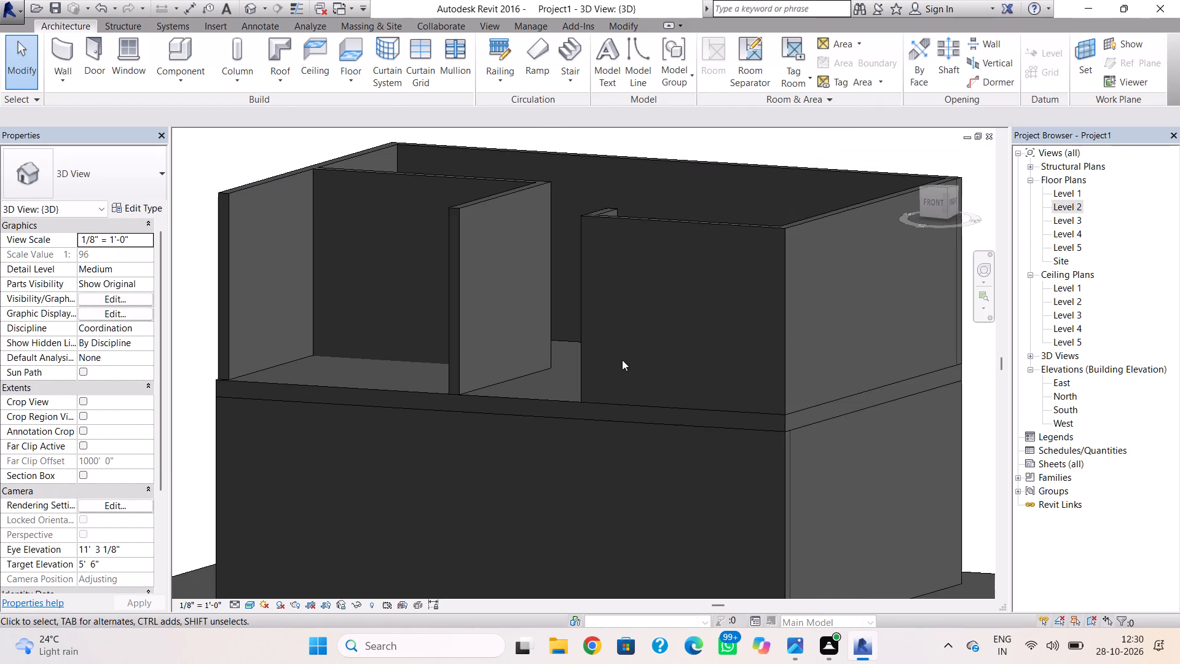
pyautogui.click(564, 406)
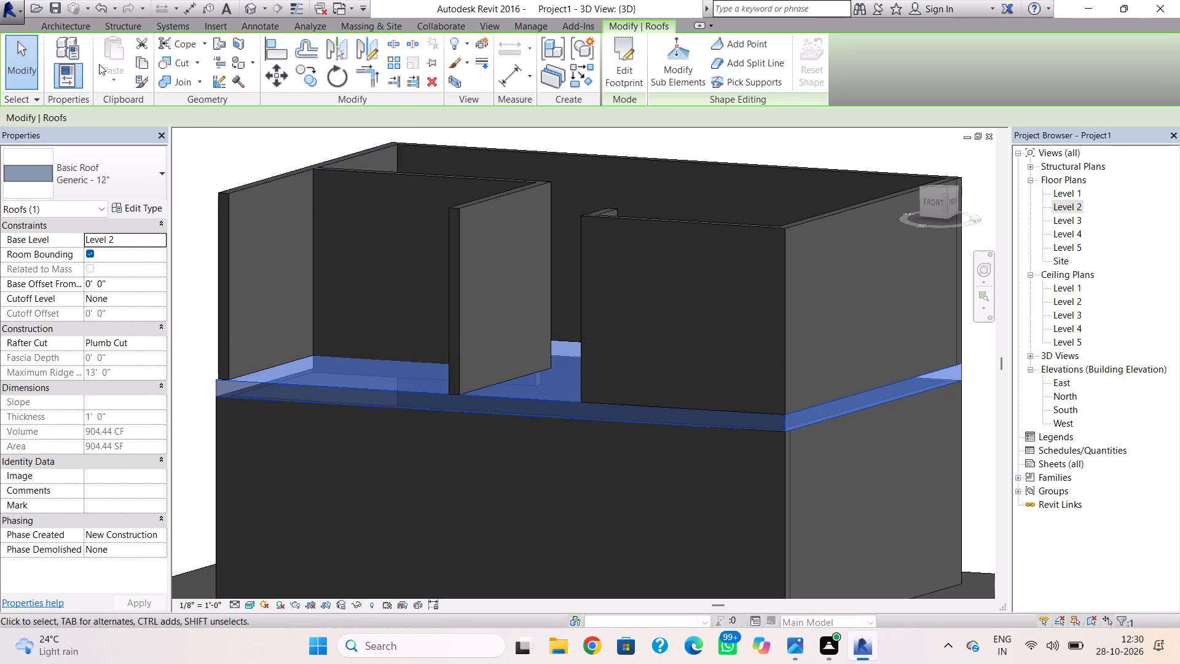
pyautogui.click(138, 60)
pyautogui.click(122, 77)
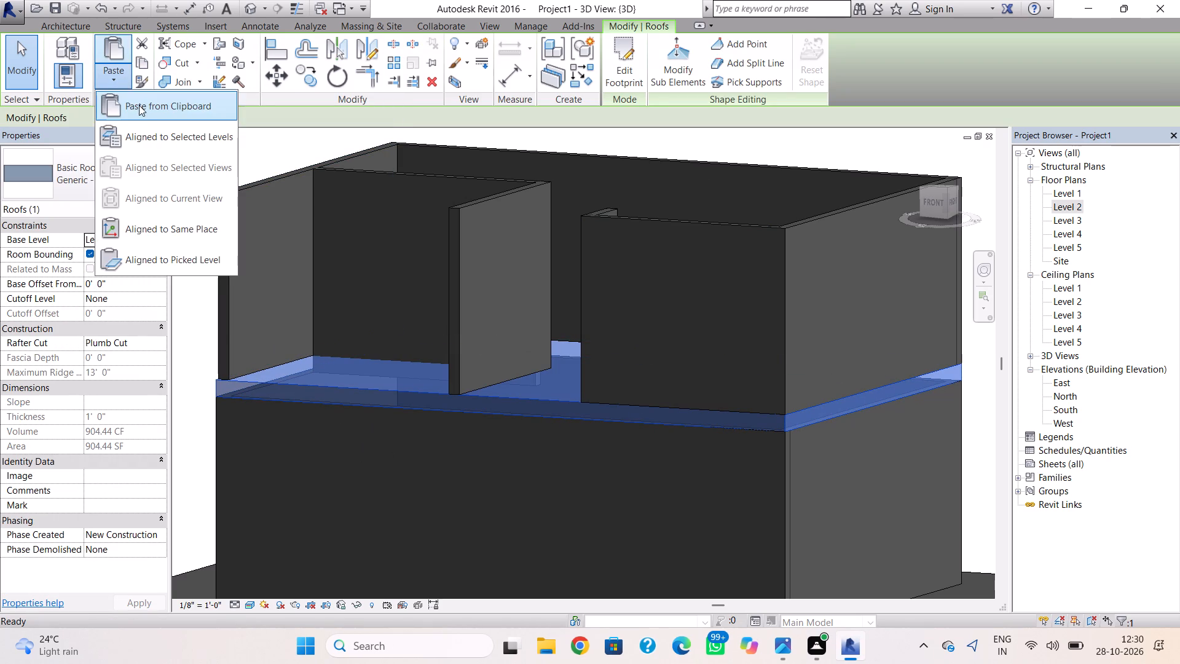
pyautogui.click(159, 136)
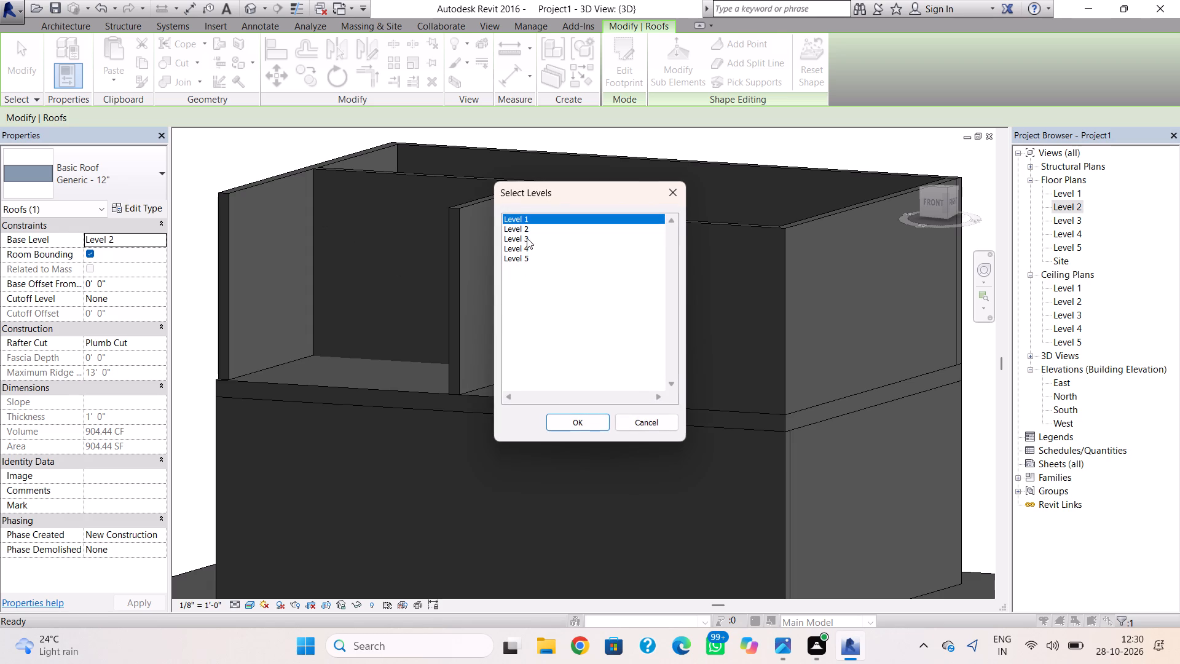
pyautogui.click(527, 238)
pyautogui.click(563, 424)
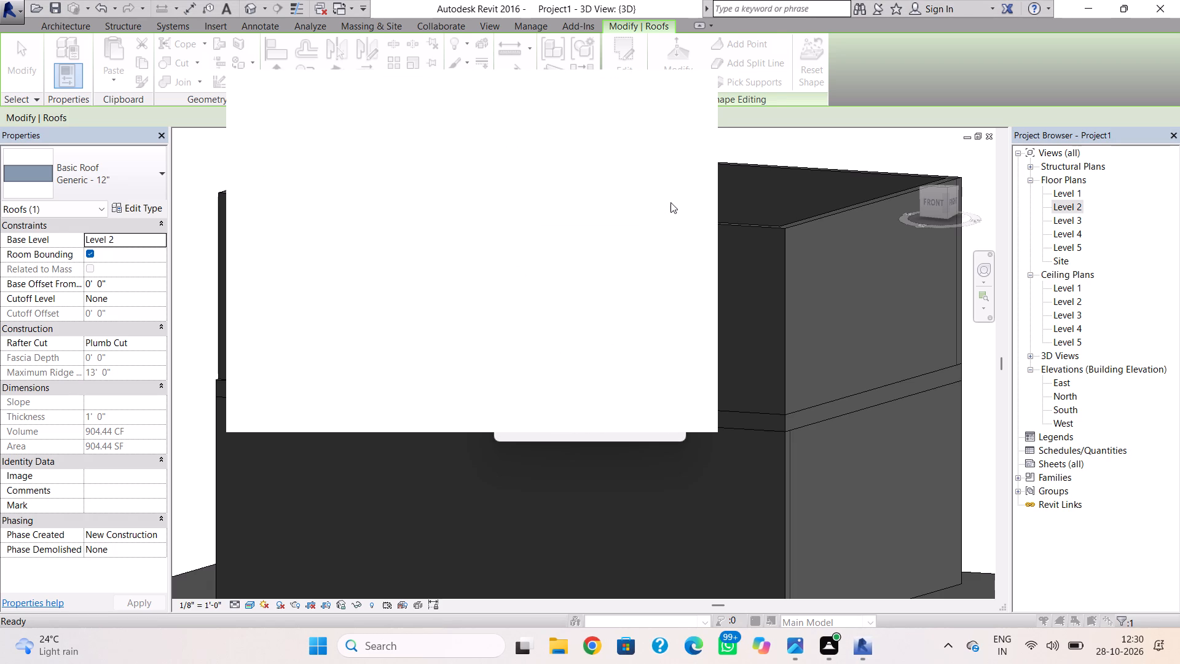
pyautogui.click(684, 89)
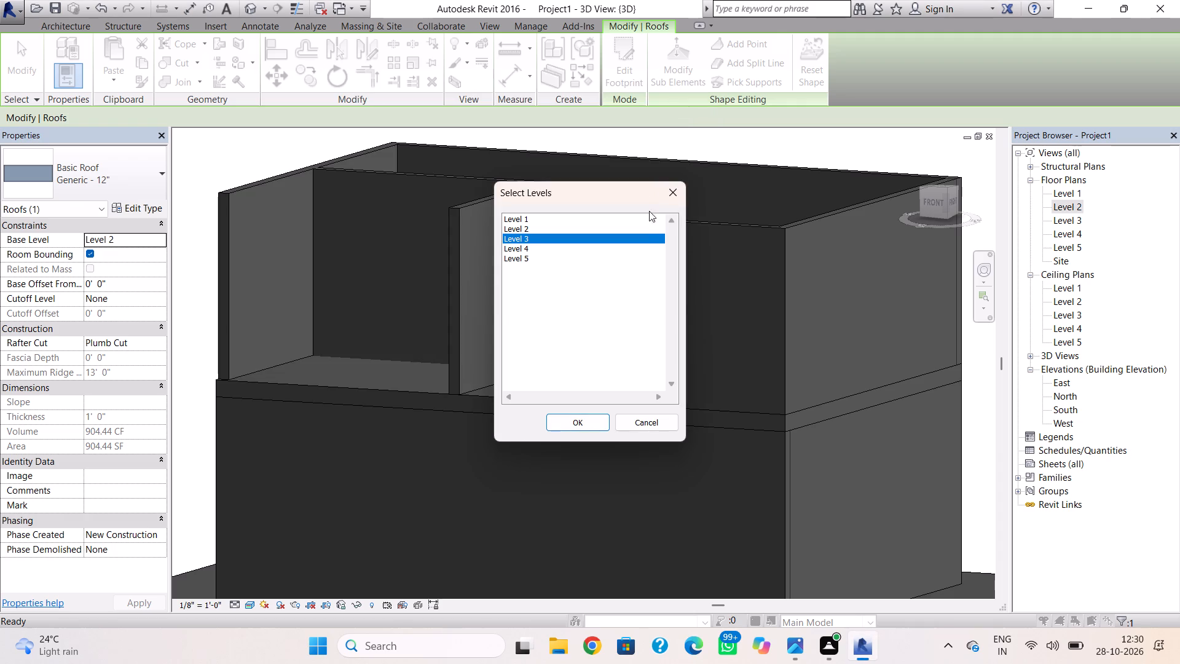
pyautogui.click(586, 417)
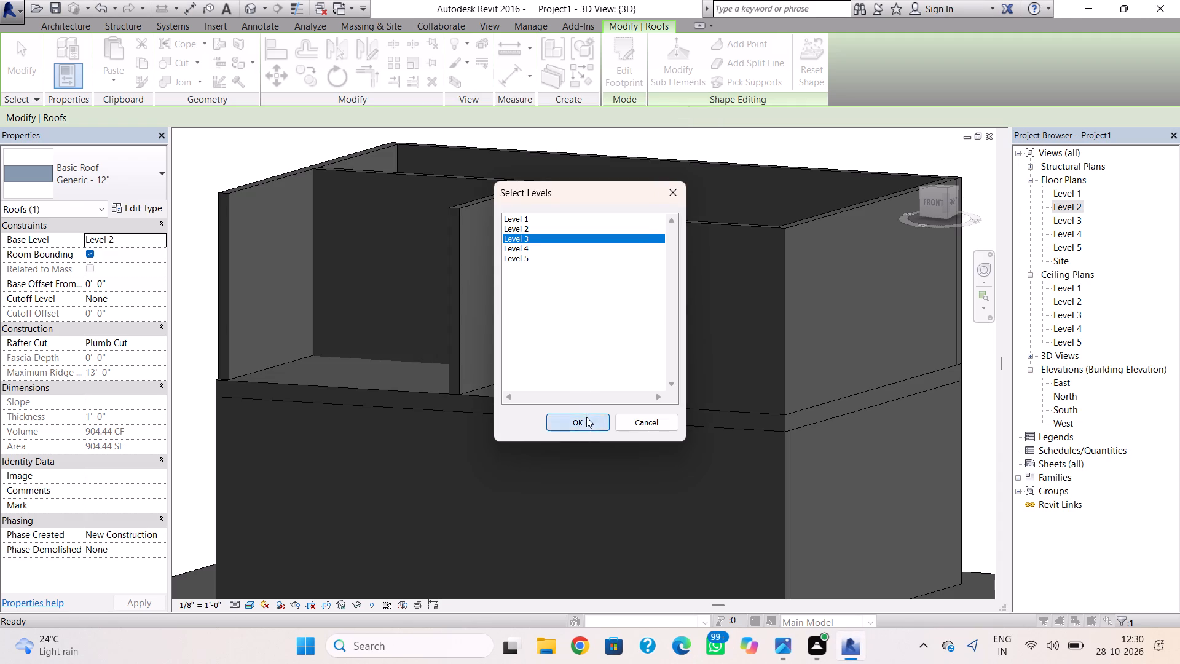
# Open the profile of the 36' south wall on Level 1 for editing, closing the attachments notice.
pyautogui.press('Escape')
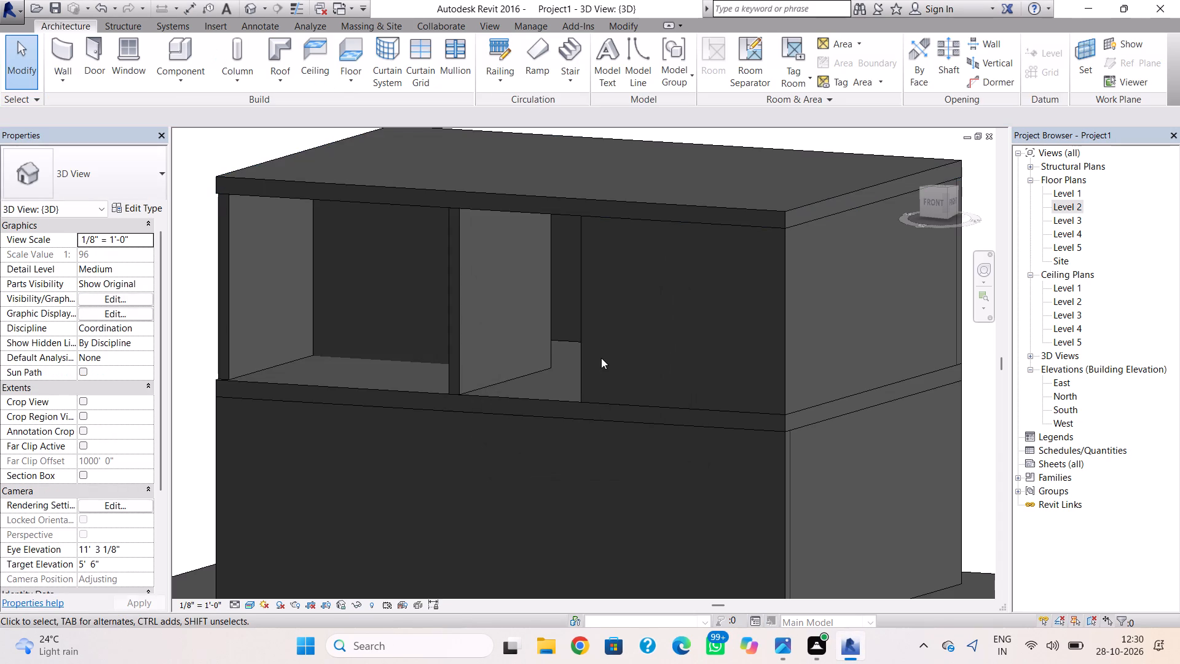
pyautogui.keyDown('shift'); pyautogui.moveTo(601, 360); pyautogui.dragTo(639, 371, button='right'); pyautogui.keyUp('shift')
pyautogui.scroll(-2, 657, 372)
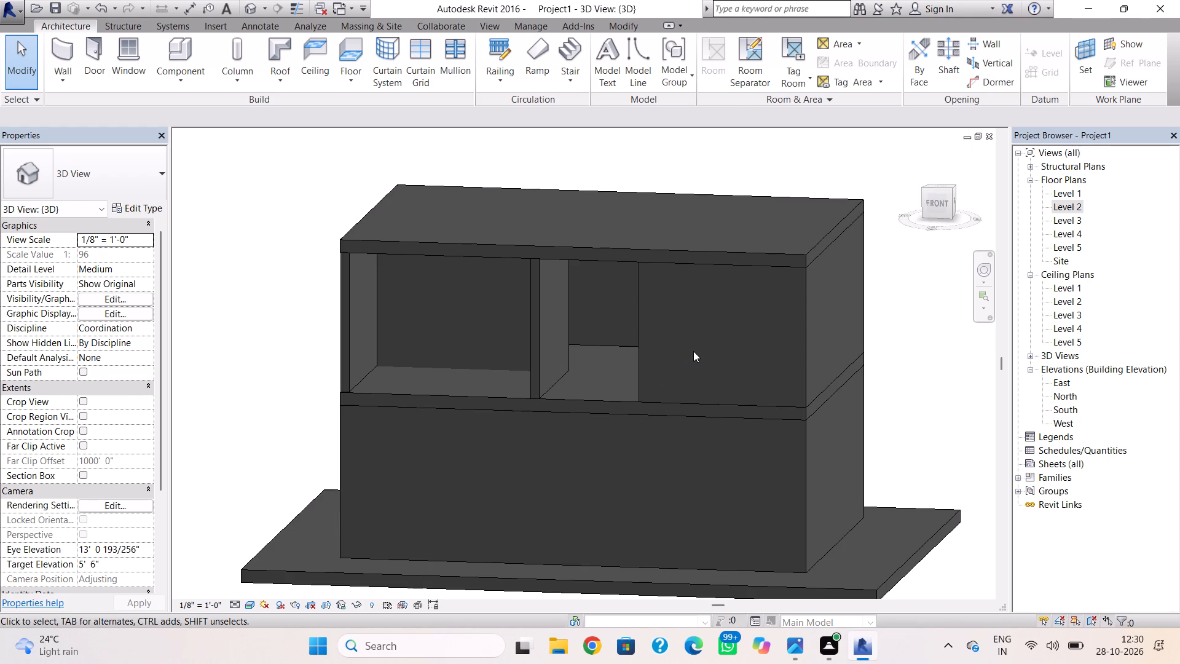
pyautogui.scroll(1, 693, 351)
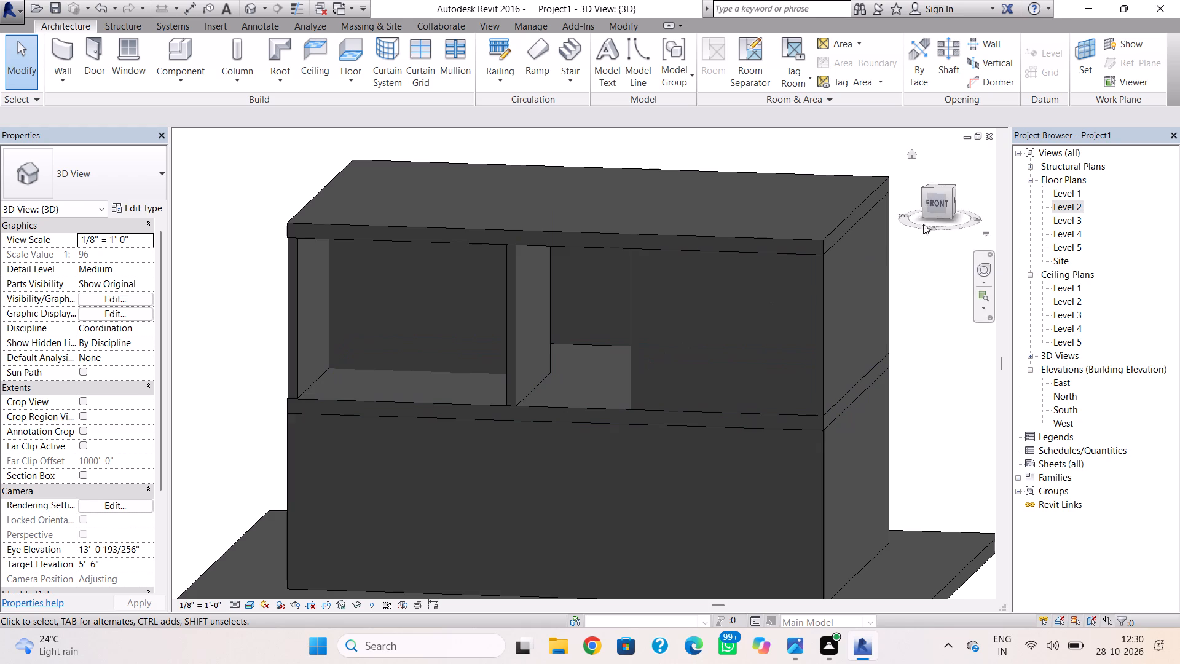
pyautogui.scroll(-1, 817, 315)
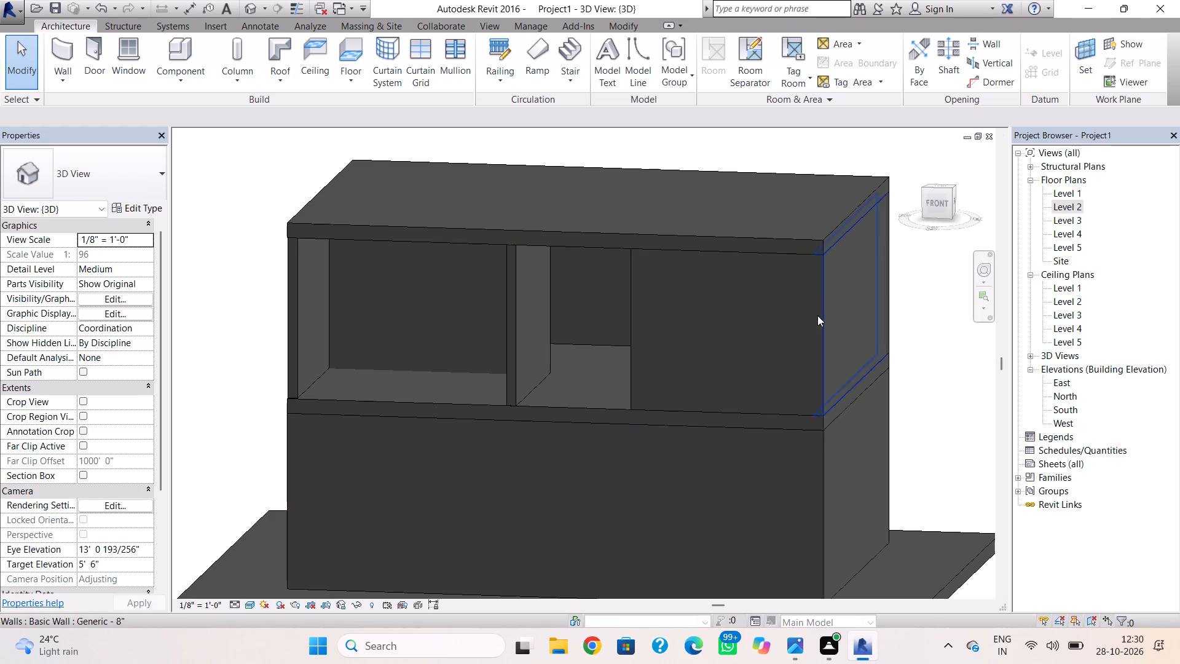
pyautogui.scroll(-1, 817, 315)
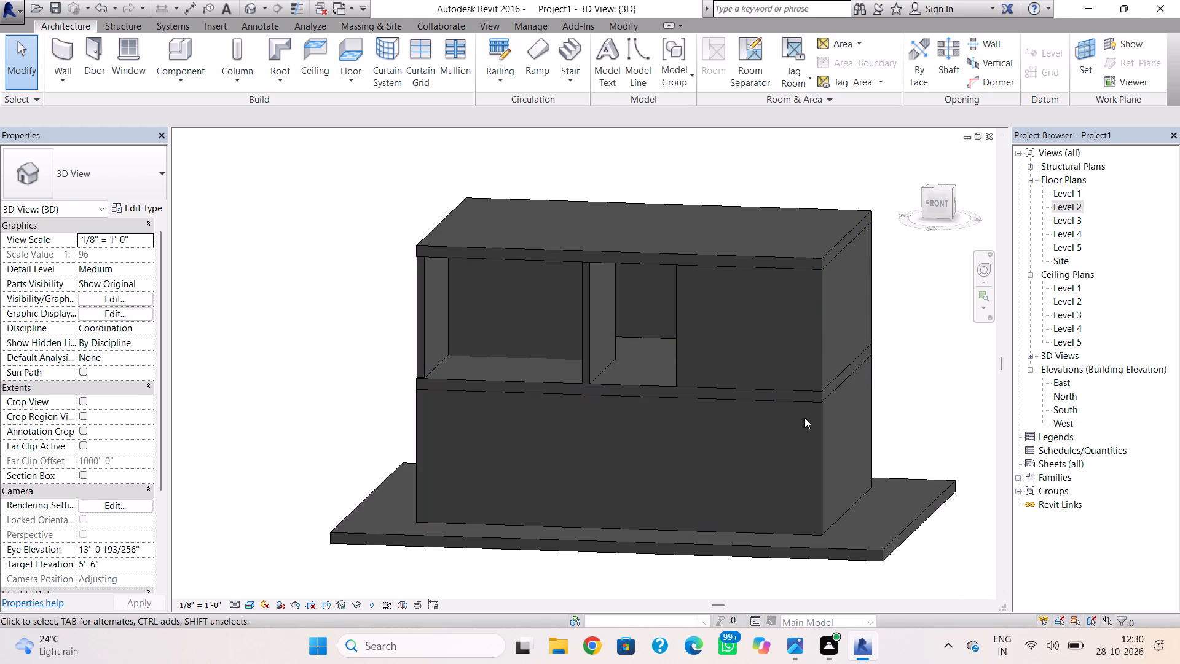
pyautogui.doubleClick(820, 416)
pyautogui.click(696, 333)
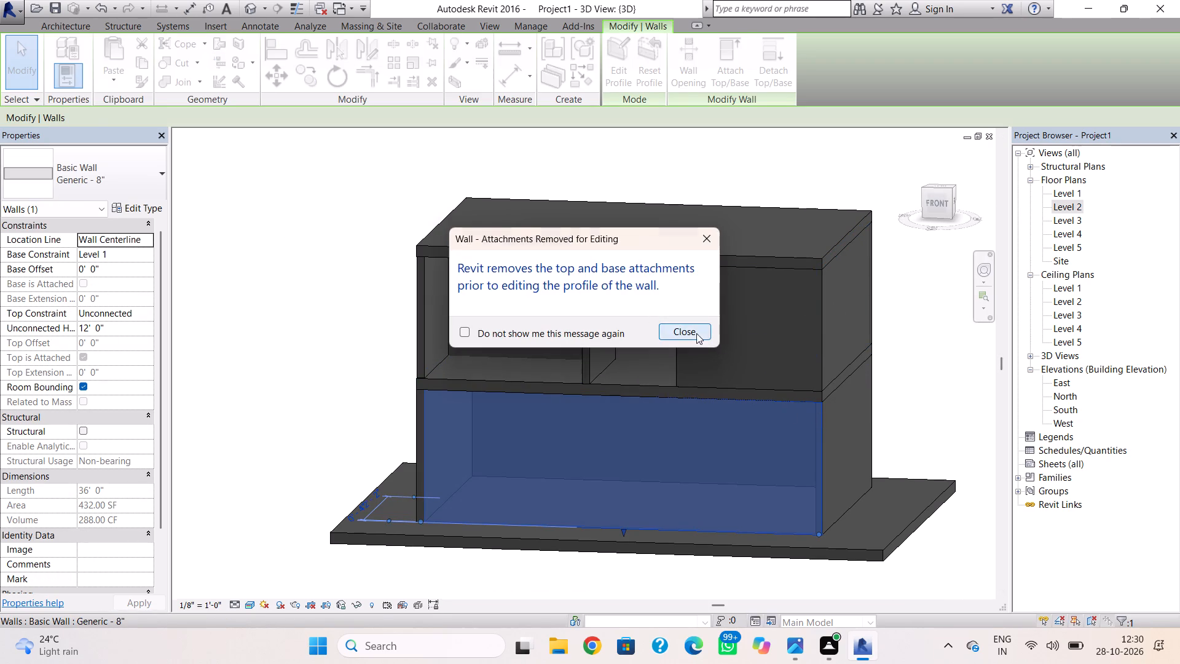
# Sketch a full-height rectangle about 9.5' wide in the wall profile, starting below the east face of the Level 2 partition.
pyautogui.click(659, 43)
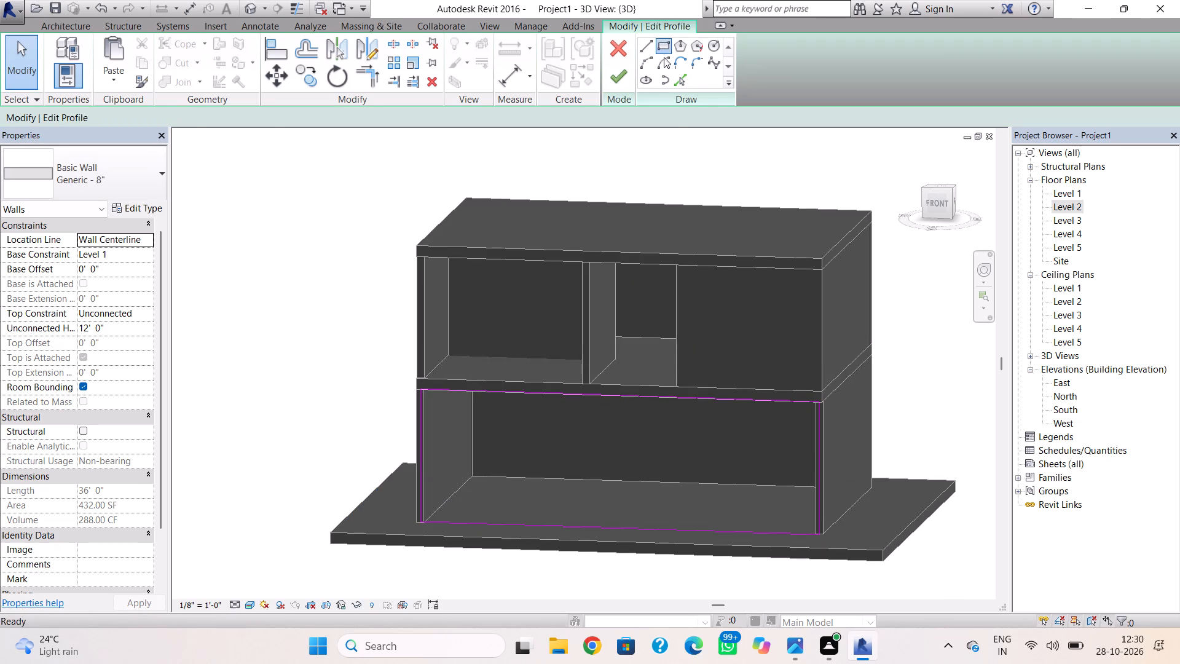
pyautogui.click(932, 204)
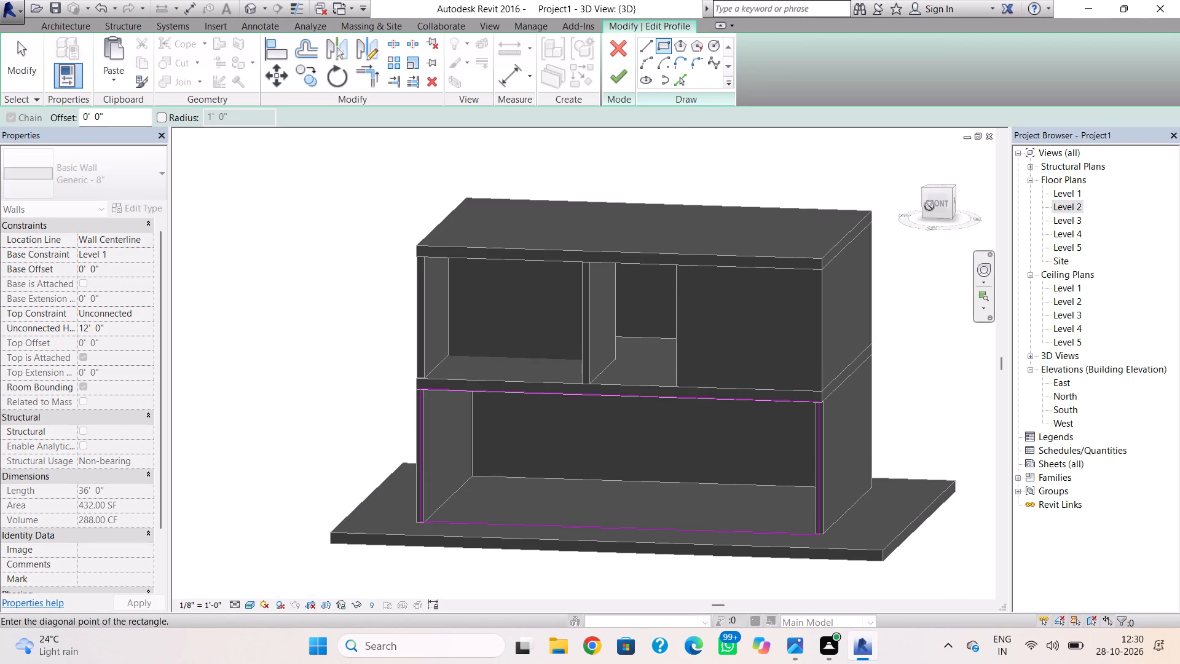
pyautogui.press('Escape')
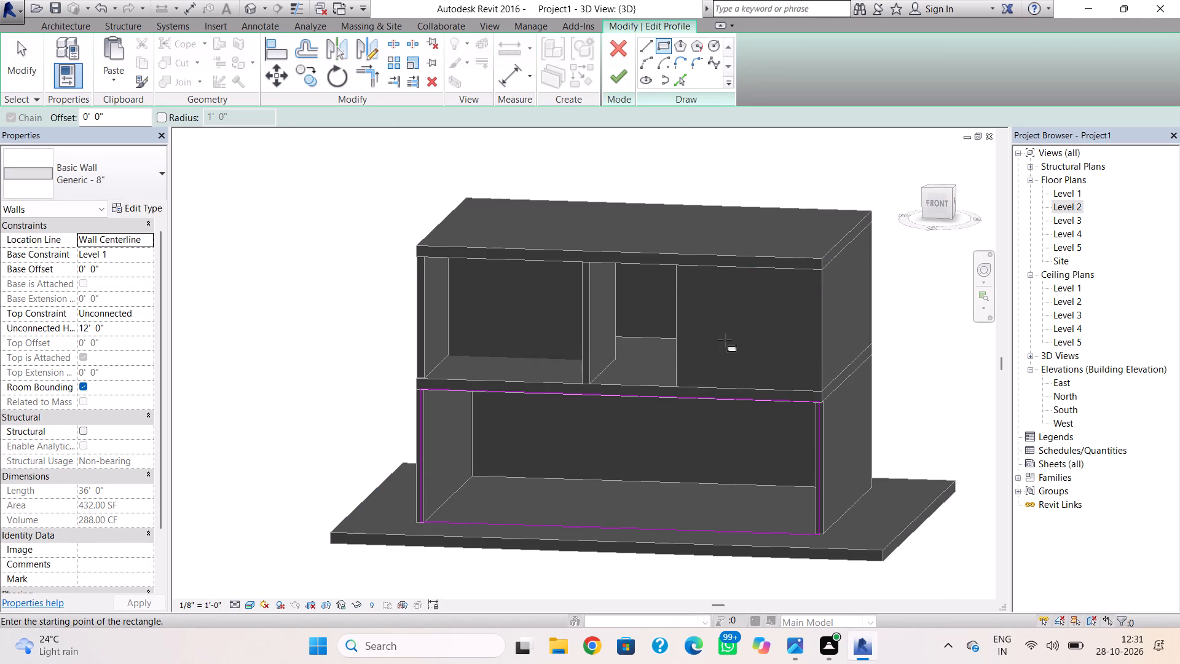
pyautogui.keyDown('shift'); pyautogui.moveTo(725, 348); pyautogui.dragTo(752, 301, button='right'); pyautogui.keyUp('shift')
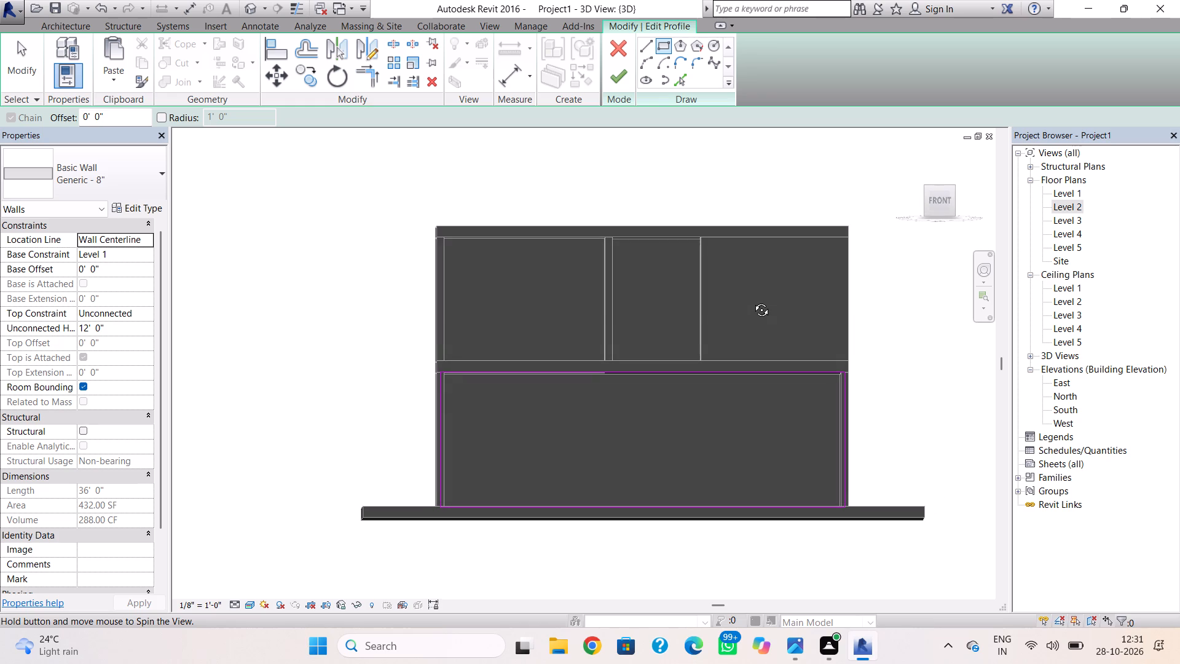
pyautogui.keyDown('shift'); pyautogui.moveTo(752, 301); pyautogui.dragTo(752, 302, button='right'); pyautogui.keyUp('shift')
pyautogui.scroll(2, 699, 339)
pyautogui.scroll(-1, 695, 345)
pyautogui.moveTo(694, 347); pyautogui.dragTo(654, 306, button='middle')
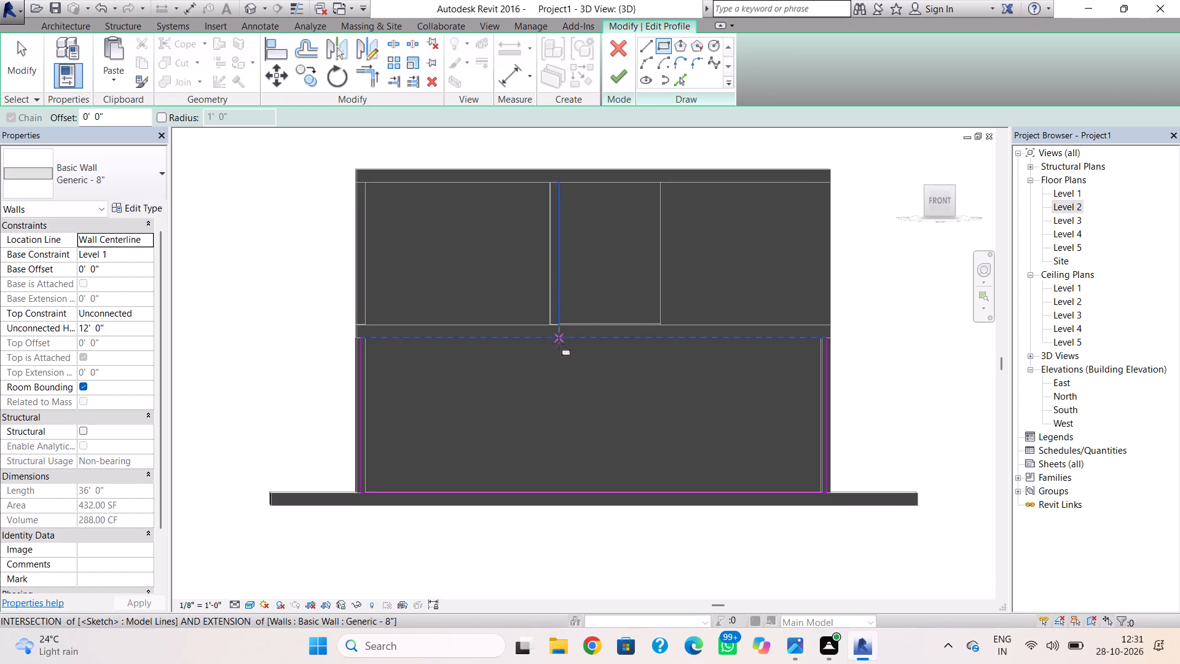
pyautogui.click(559, 342)
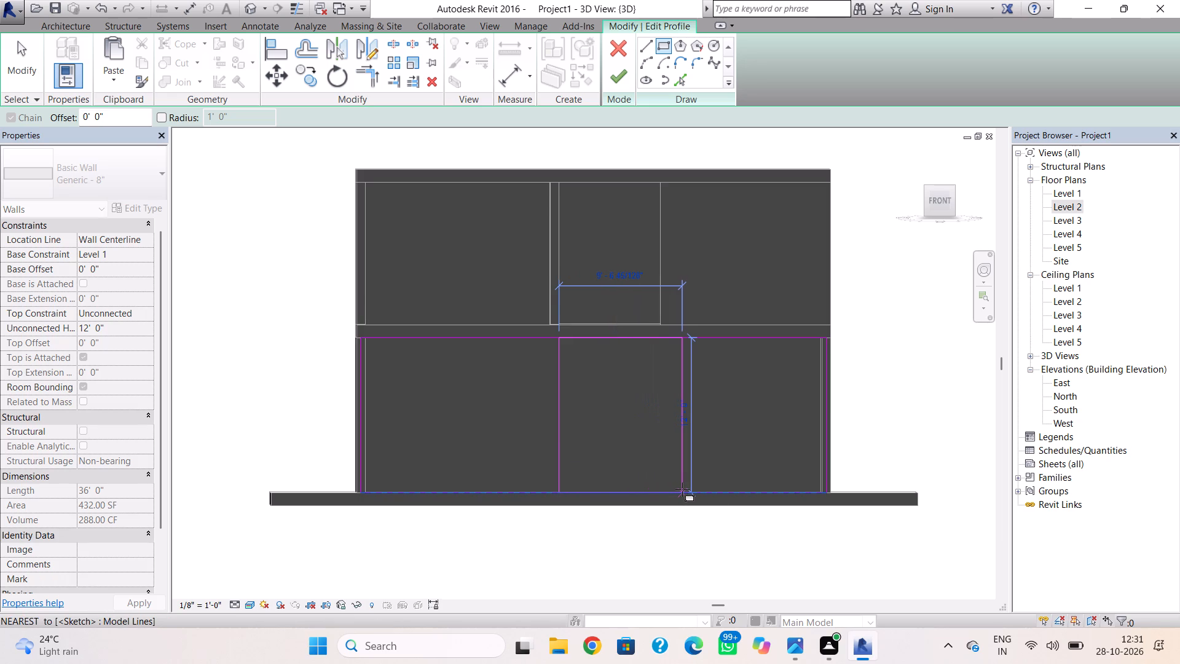
pyautogui.click(682, 489)
pyautogui.press('Escape')
pyautogui.press('Escape')
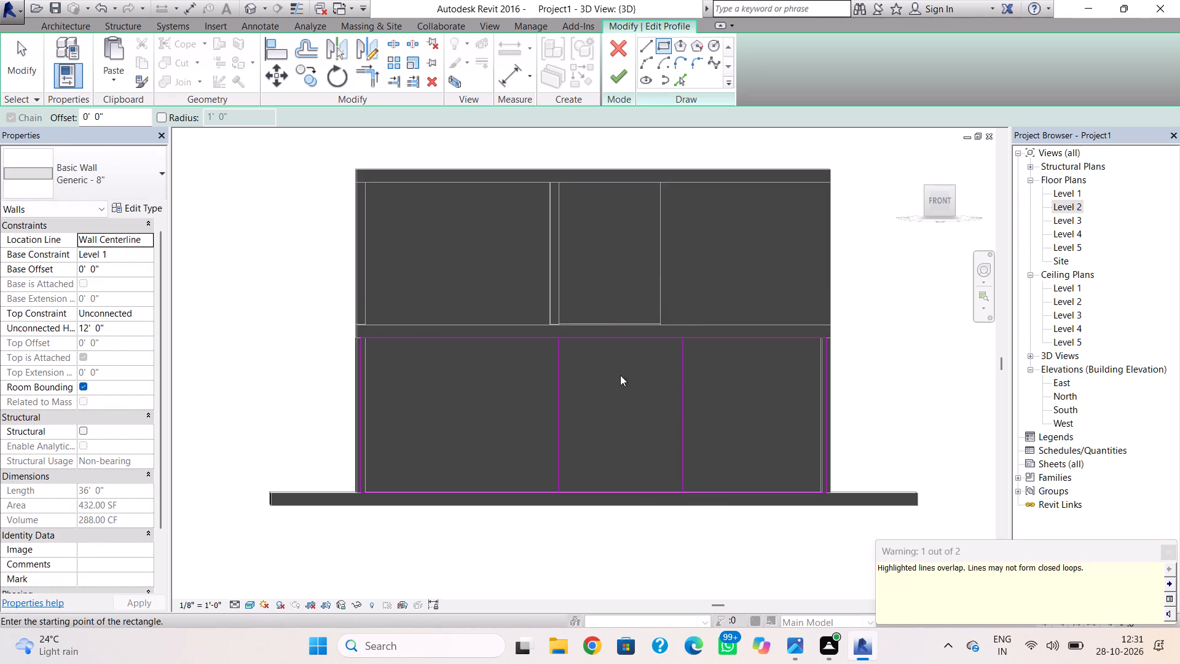
# Delete the rectangle's top line where it overlaps the wall profile's top edge.
pyautogui.click(613, 340)
pyautogui.press('Delete')
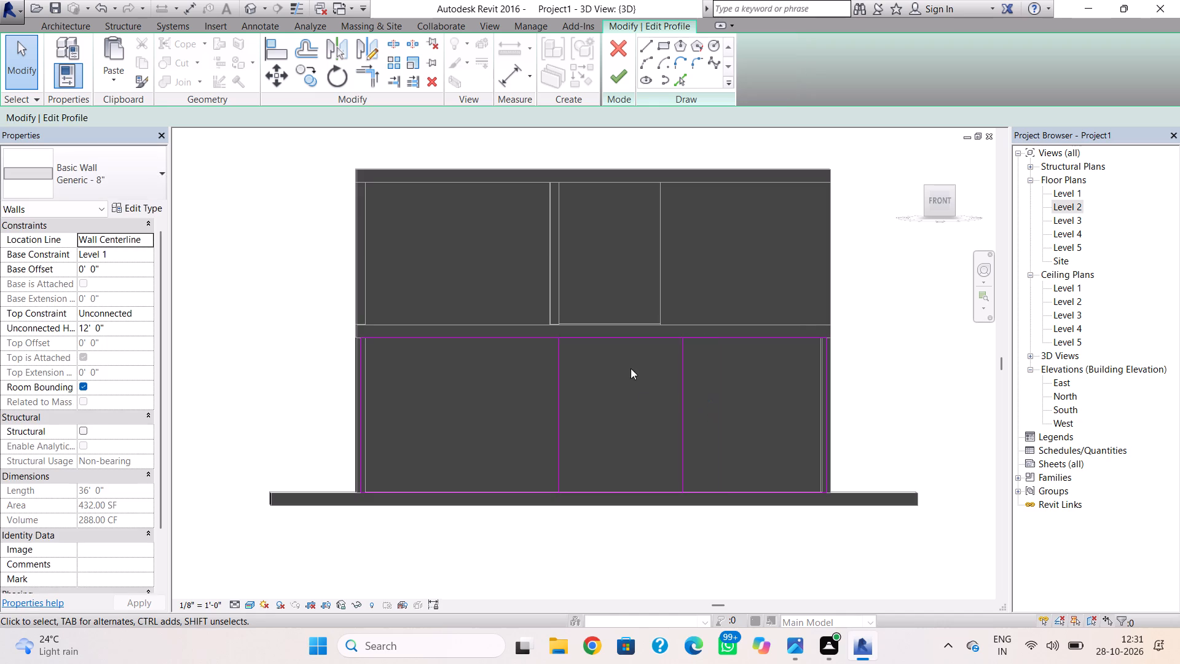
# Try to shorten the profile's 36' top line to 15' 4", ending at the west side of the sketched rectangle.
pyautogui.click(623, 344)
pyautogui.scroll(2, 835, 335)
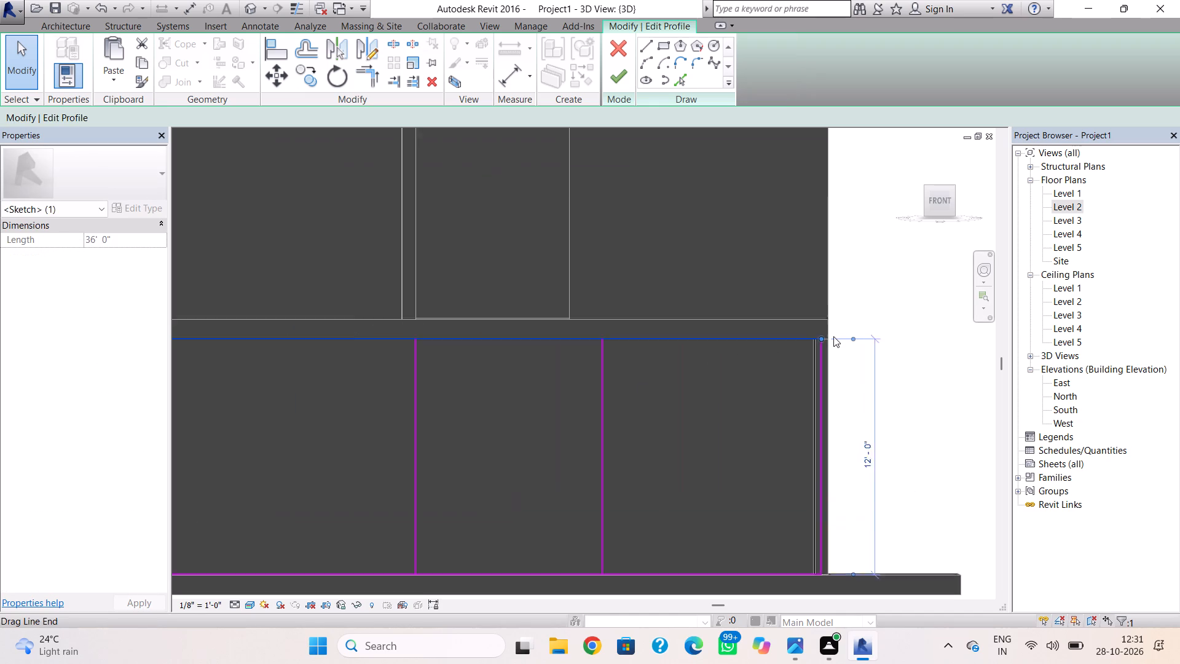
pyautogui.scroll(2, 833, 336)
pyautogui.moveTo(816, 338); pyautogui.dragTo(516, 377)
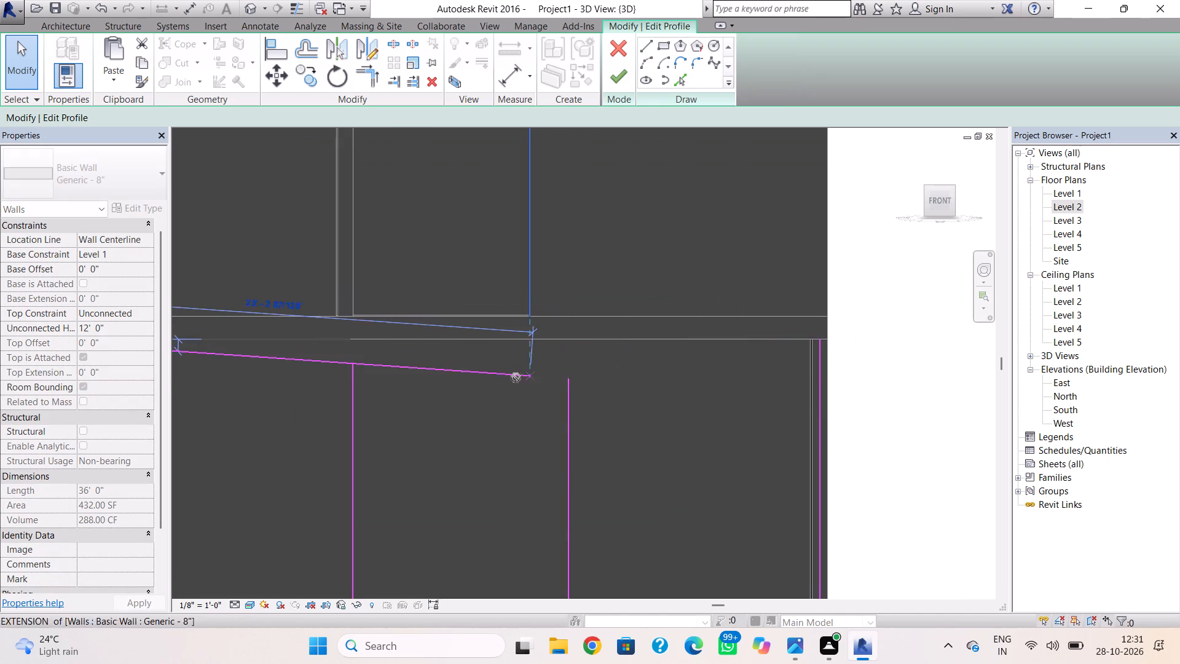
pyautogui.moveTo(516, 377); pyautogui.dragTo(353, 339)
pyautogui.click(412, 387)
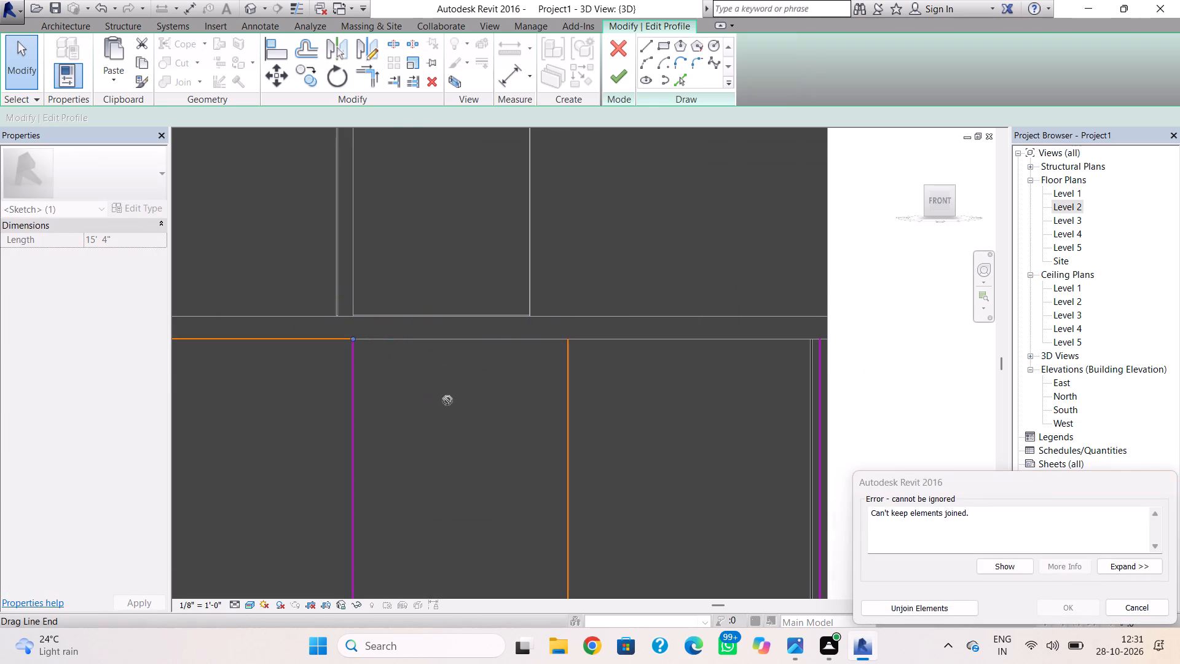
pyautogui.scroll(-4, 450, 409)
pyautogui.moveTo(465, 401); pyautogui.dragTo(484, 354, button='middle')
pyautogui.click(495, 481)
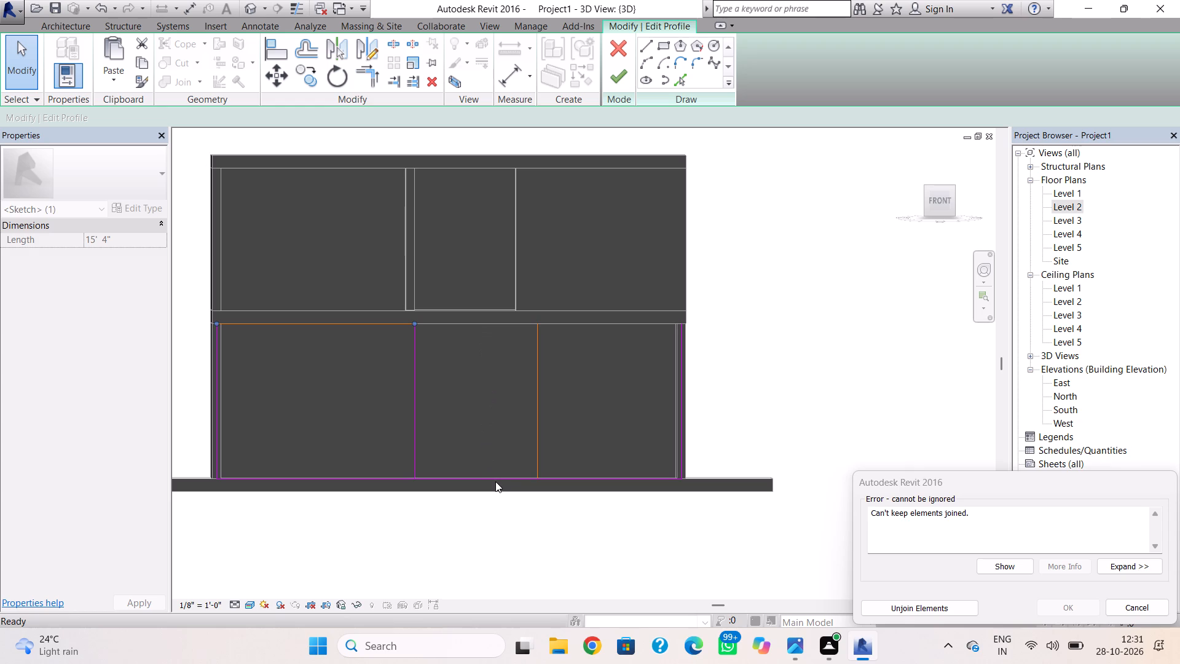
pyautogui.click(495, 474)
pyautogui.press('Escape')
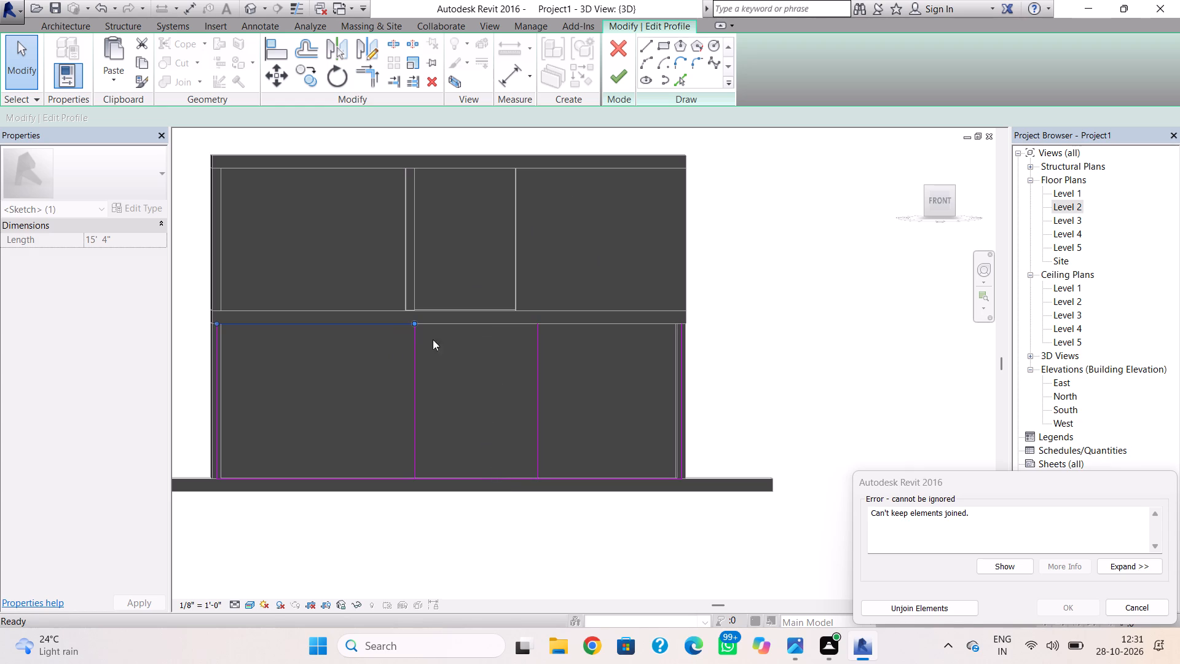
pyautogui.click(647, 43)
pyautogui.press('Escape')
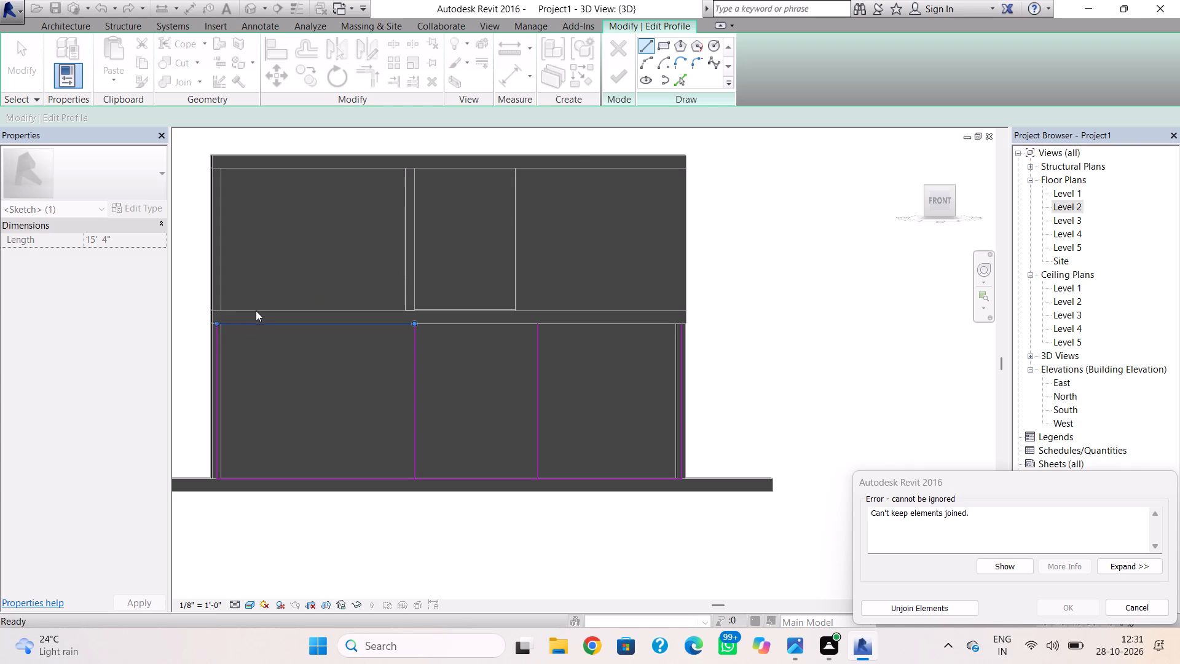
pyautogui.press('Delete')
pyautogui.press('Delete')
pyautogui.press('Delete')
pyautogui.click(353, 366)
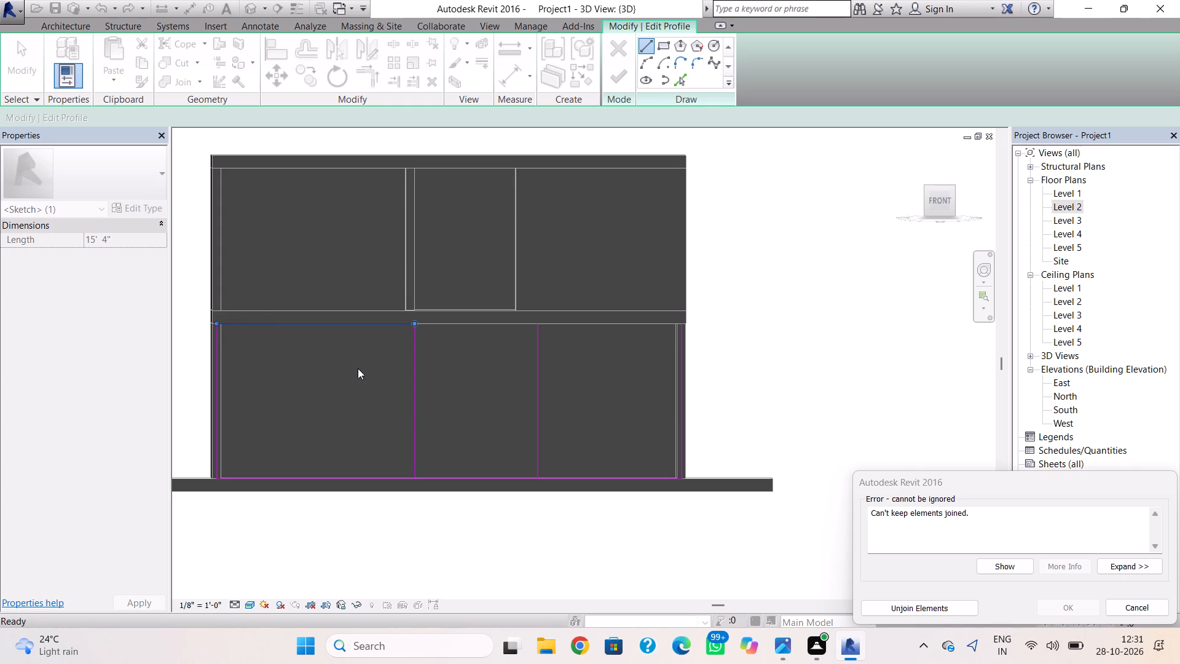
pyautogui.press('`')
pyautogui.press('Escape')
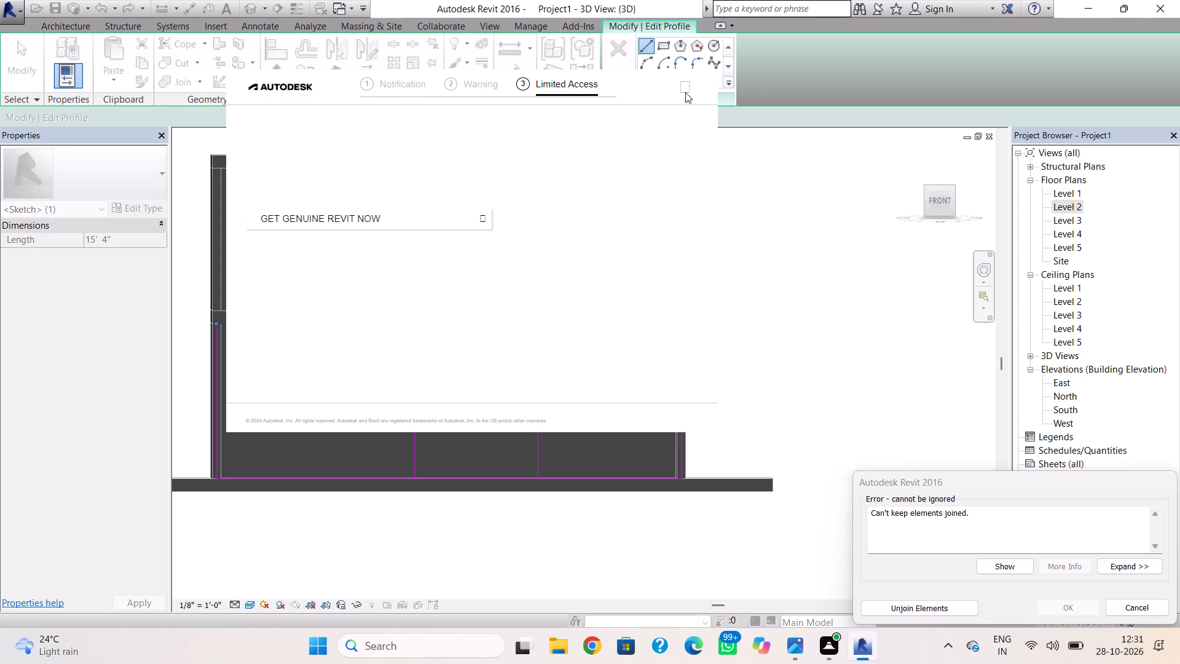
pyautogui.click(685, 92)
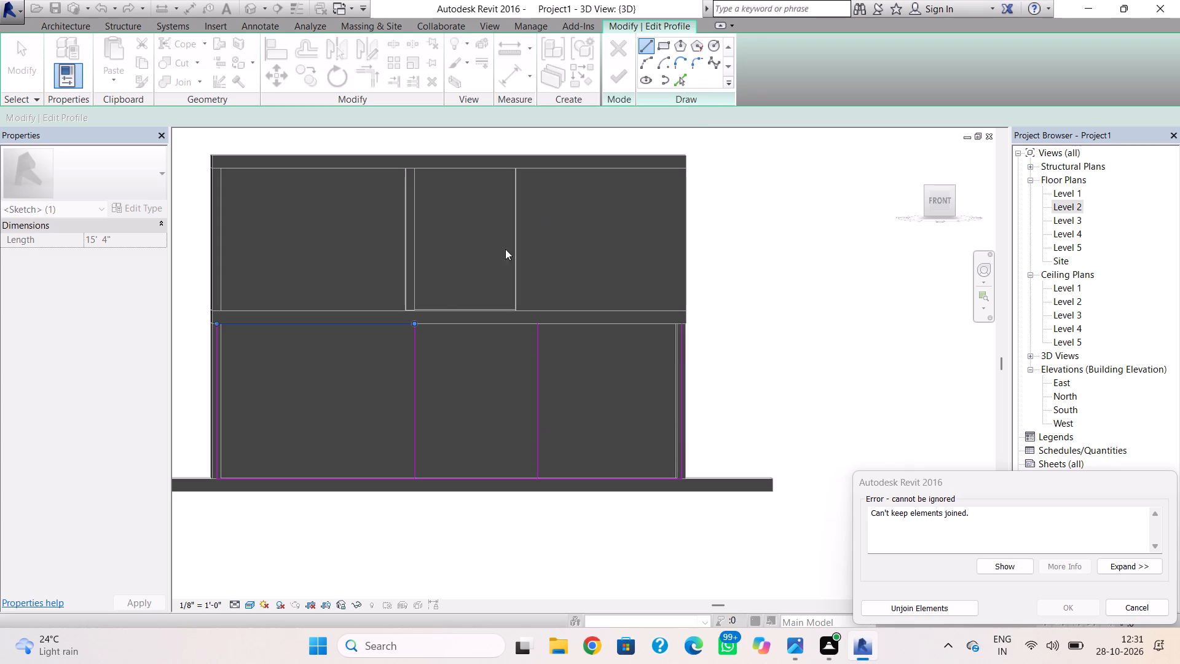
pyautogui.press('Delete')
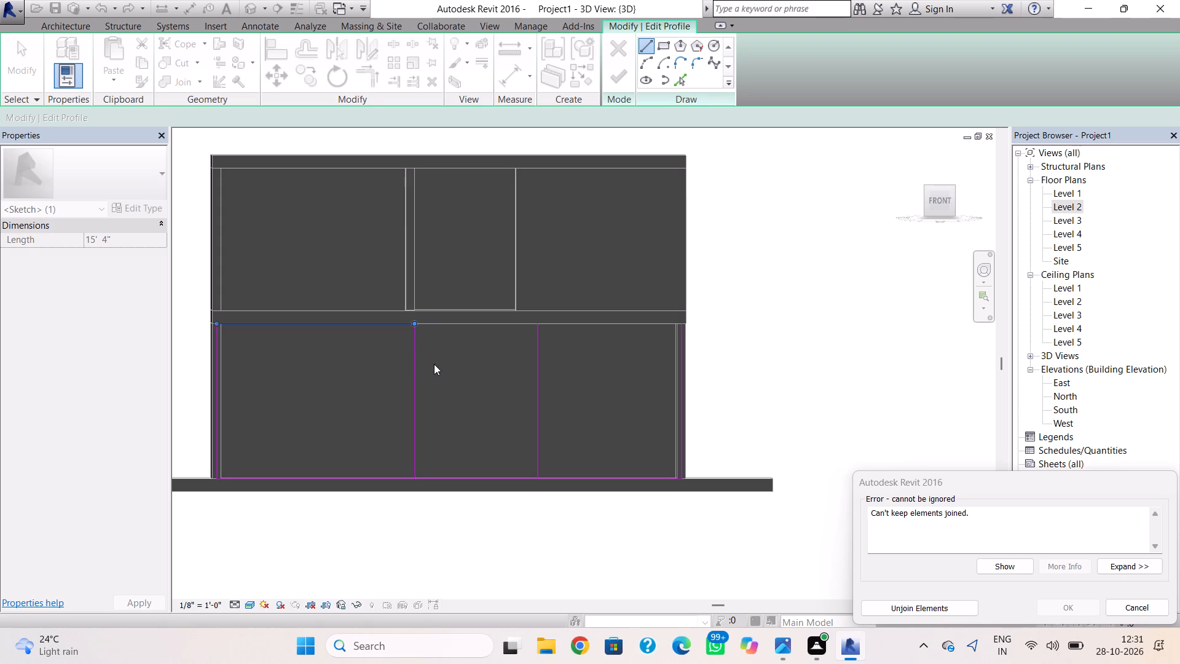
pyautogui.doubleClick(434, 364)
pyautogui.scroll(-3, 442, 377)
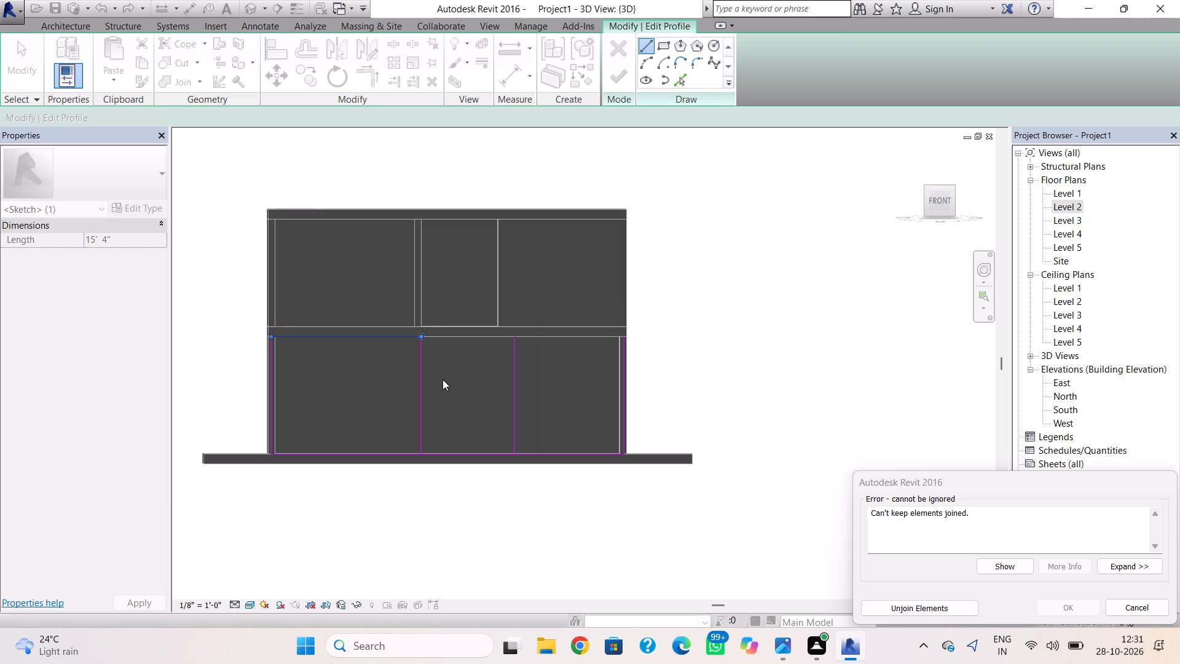
# Start closing the application.
pyautogui.hotkey('alt', 'F4')
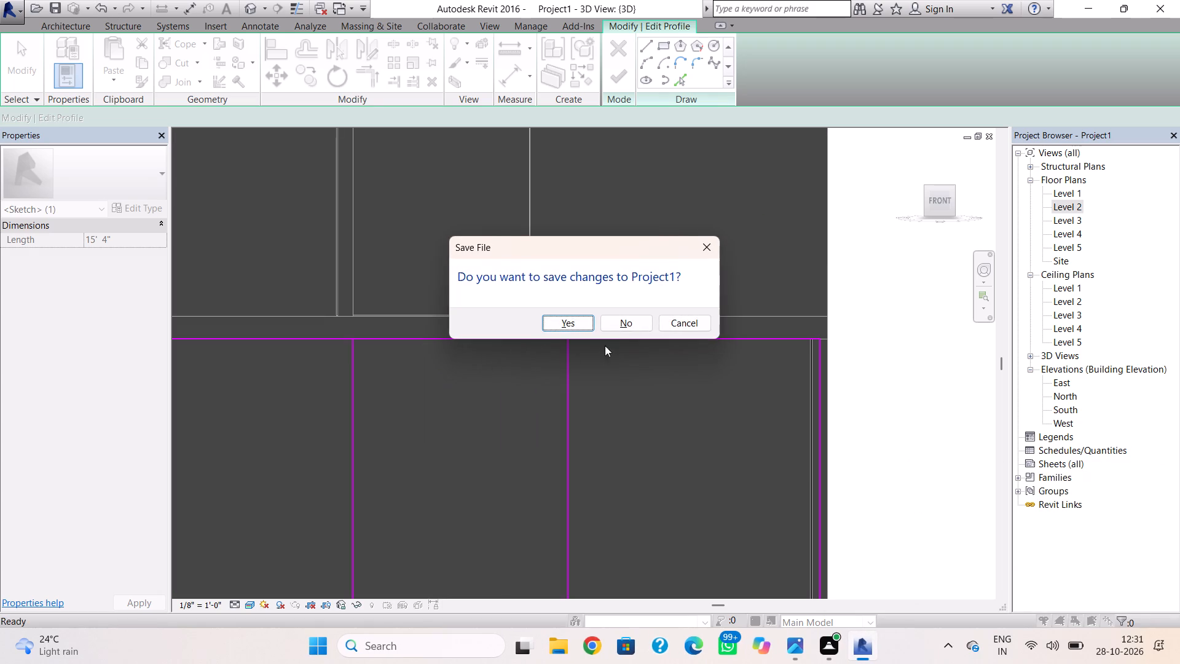
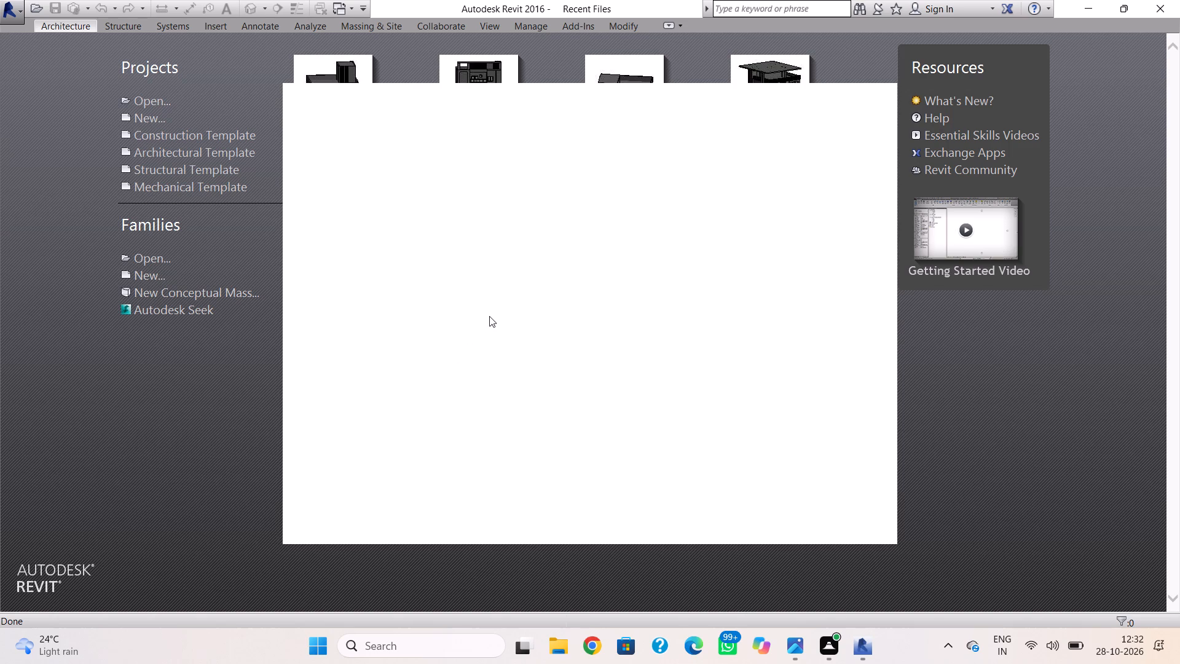
# Create a new project from the Architectural Template.
pyautogui.click(213, 154)
pyautogui.doubleClick(219, 157)
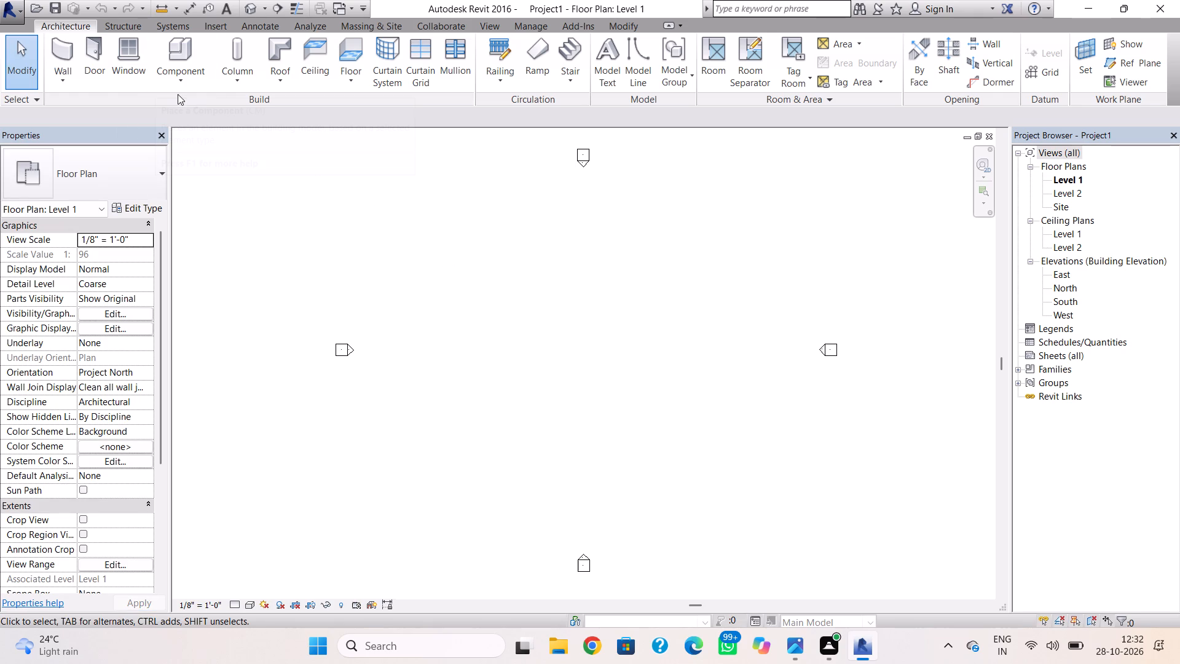
# Draw a 36' by 28' rectangle of Generic - 8" walls on Level 1 with an unconnected height of 12'.
pyautogui.click(69, 50)
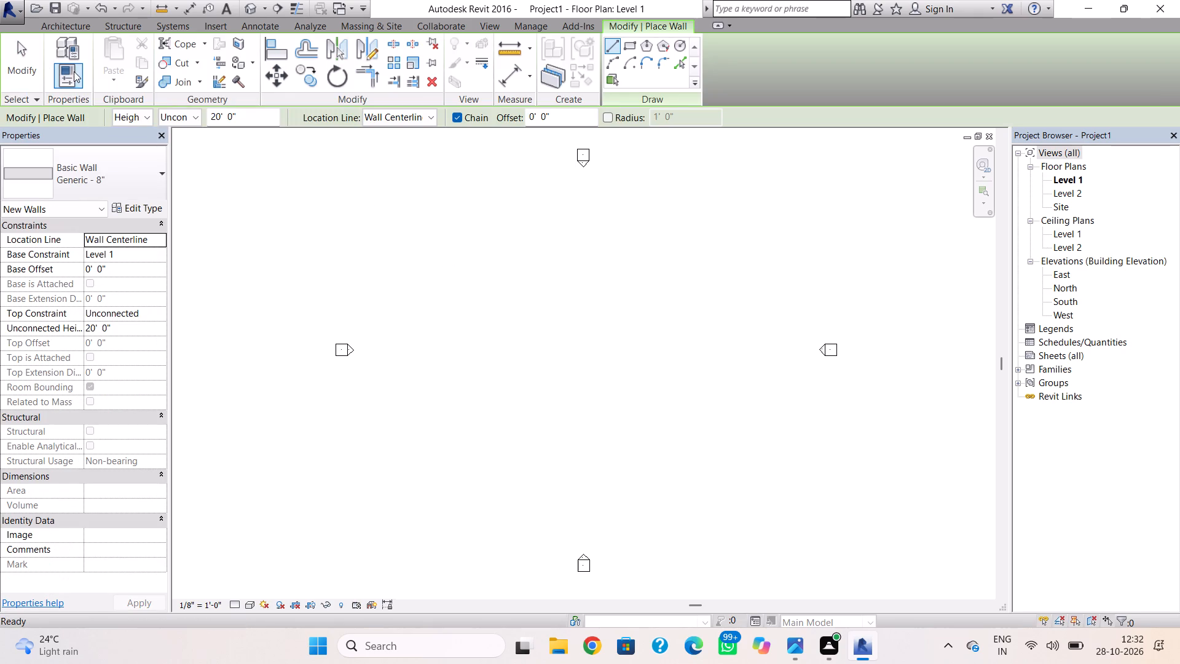
pyautogui.click(101, 172)
pyautogui.click(101, 183)
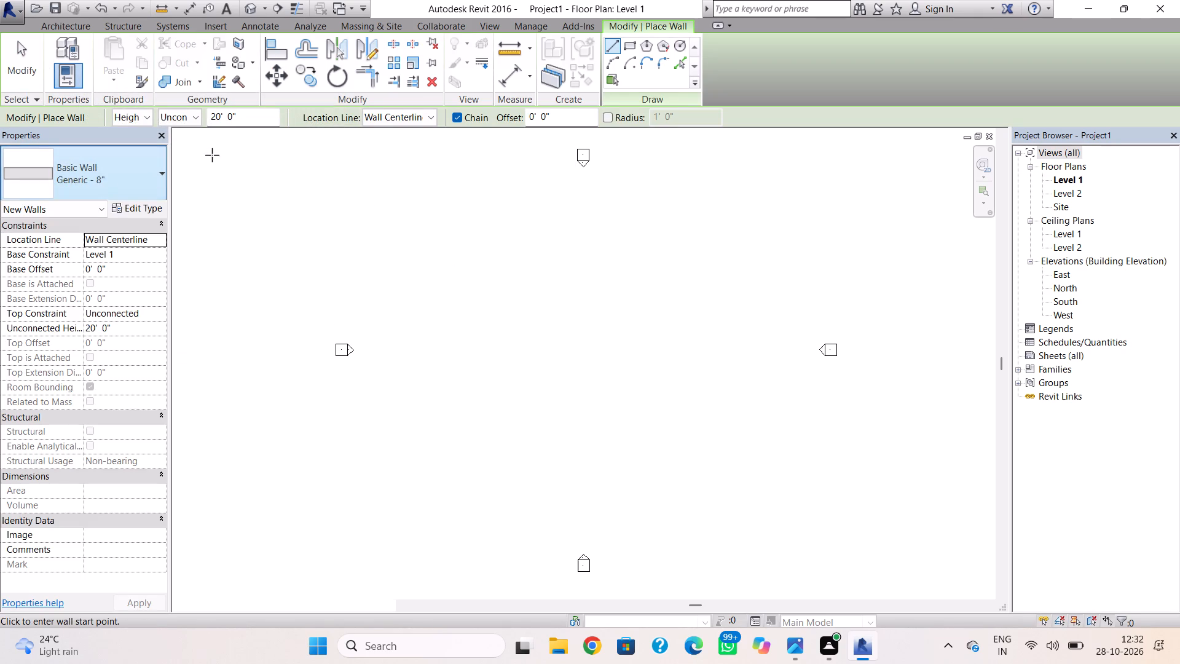
pyautogui.click(626, 49)
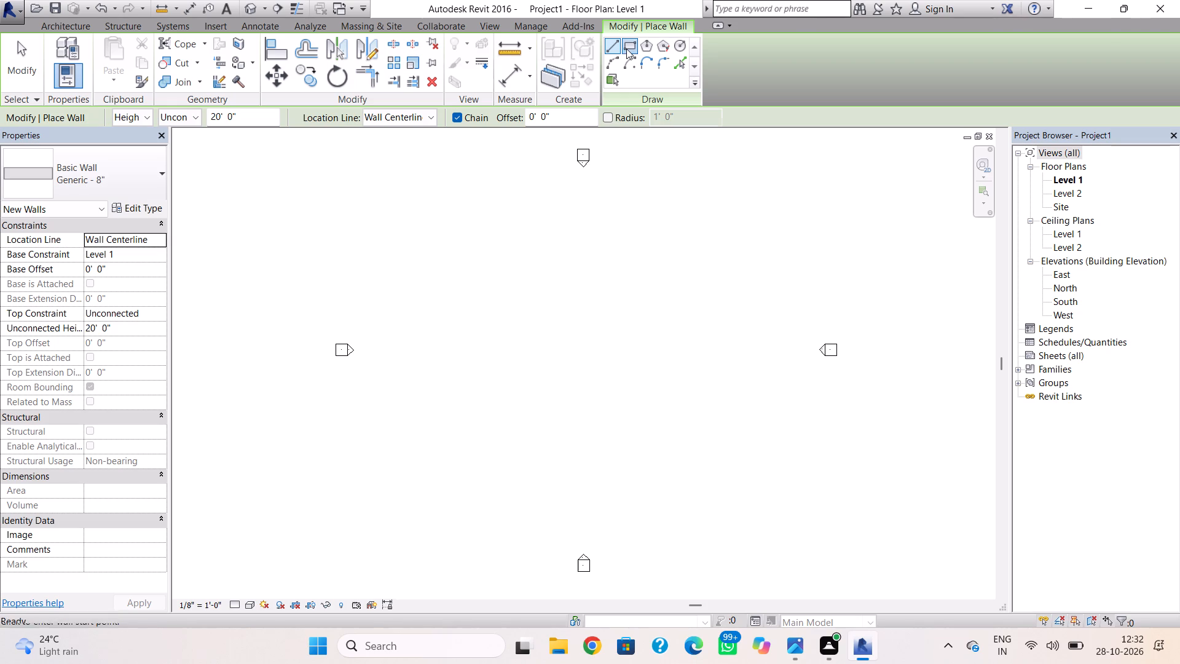
pyautogui.click(144, 330)
pyautogui.write('12')
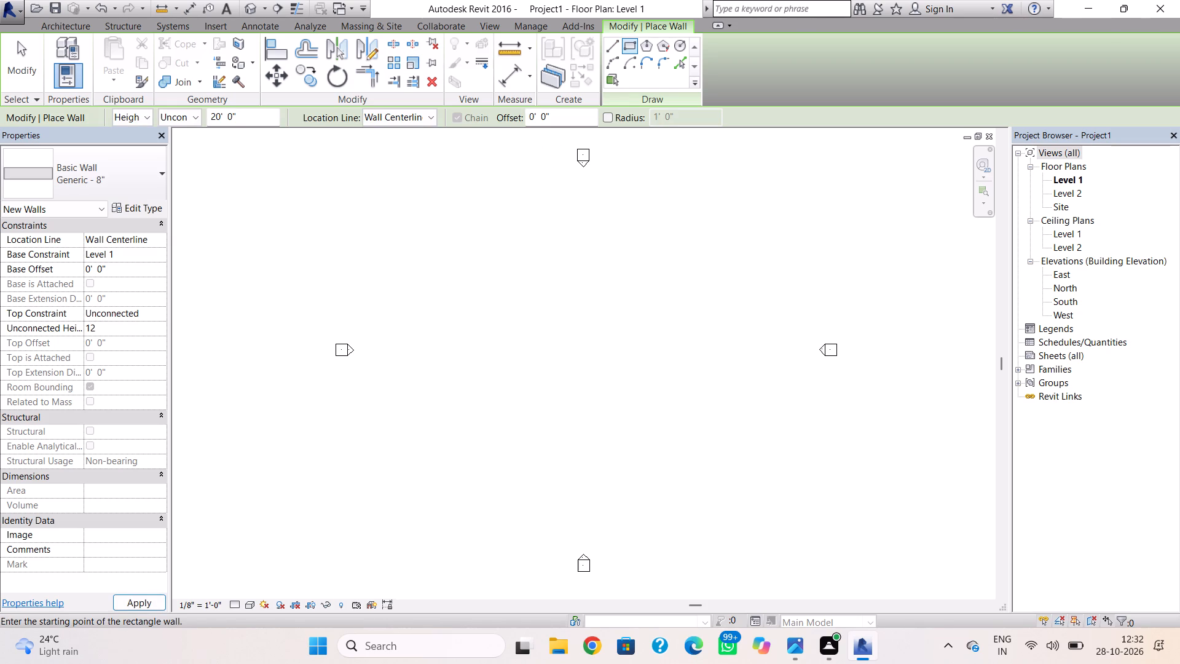
pyautogui.press("'")
pyautogui.press('Return')
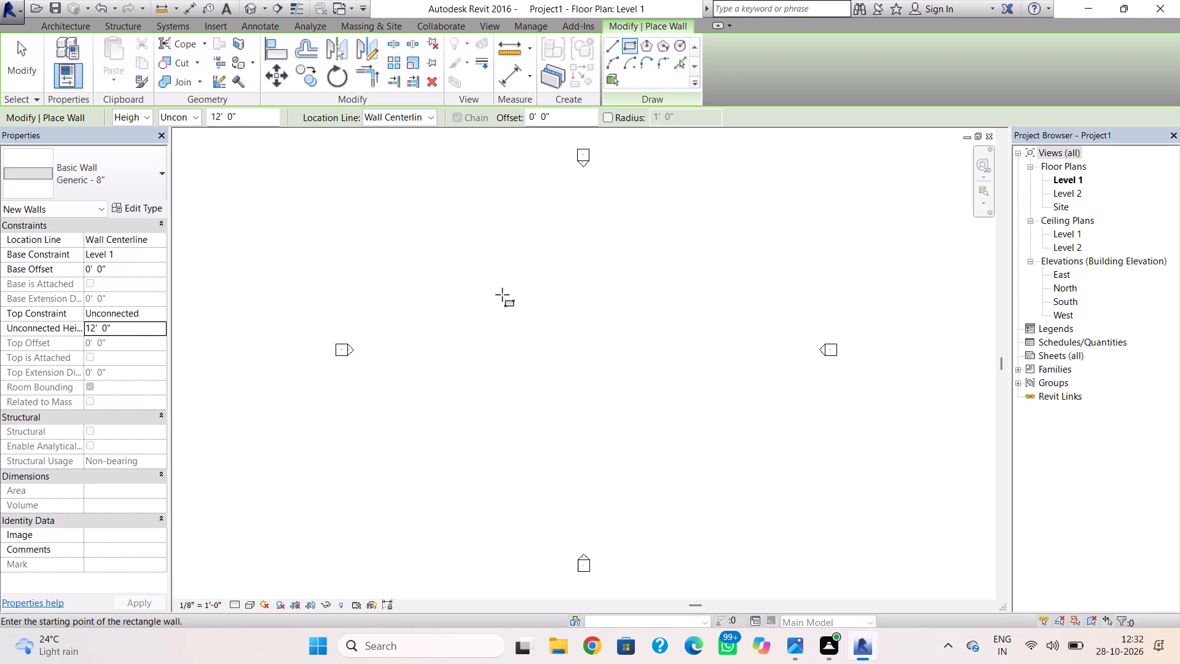
pyautogui.click(474, 290)
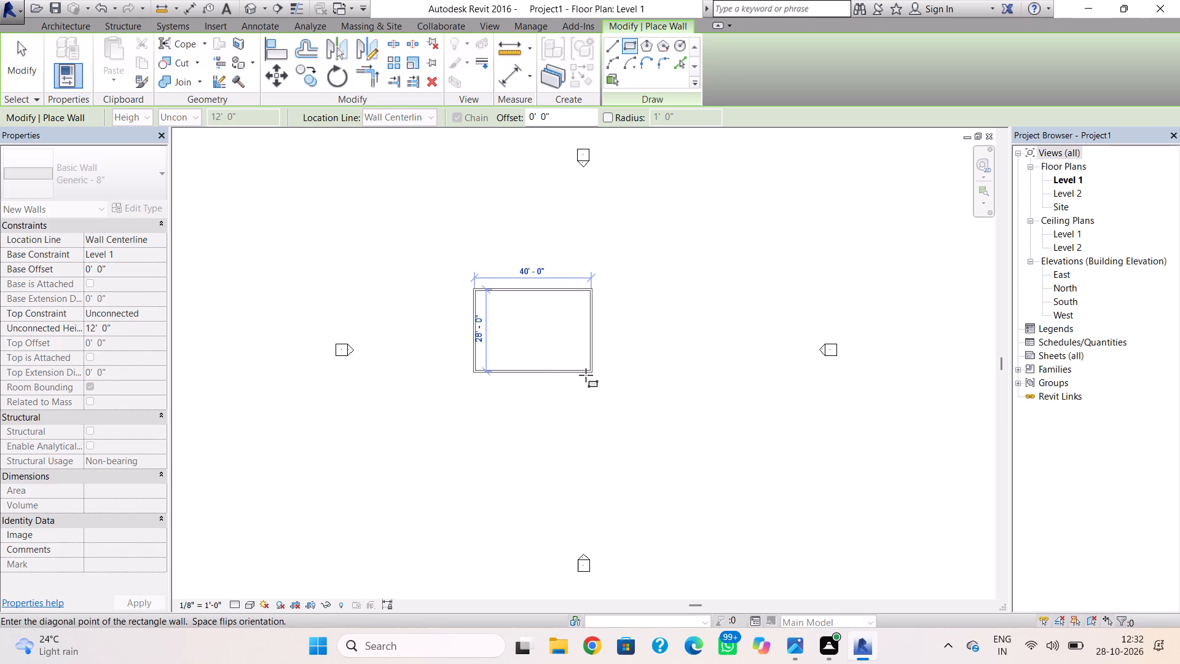
pyautogui.click(579, 372)
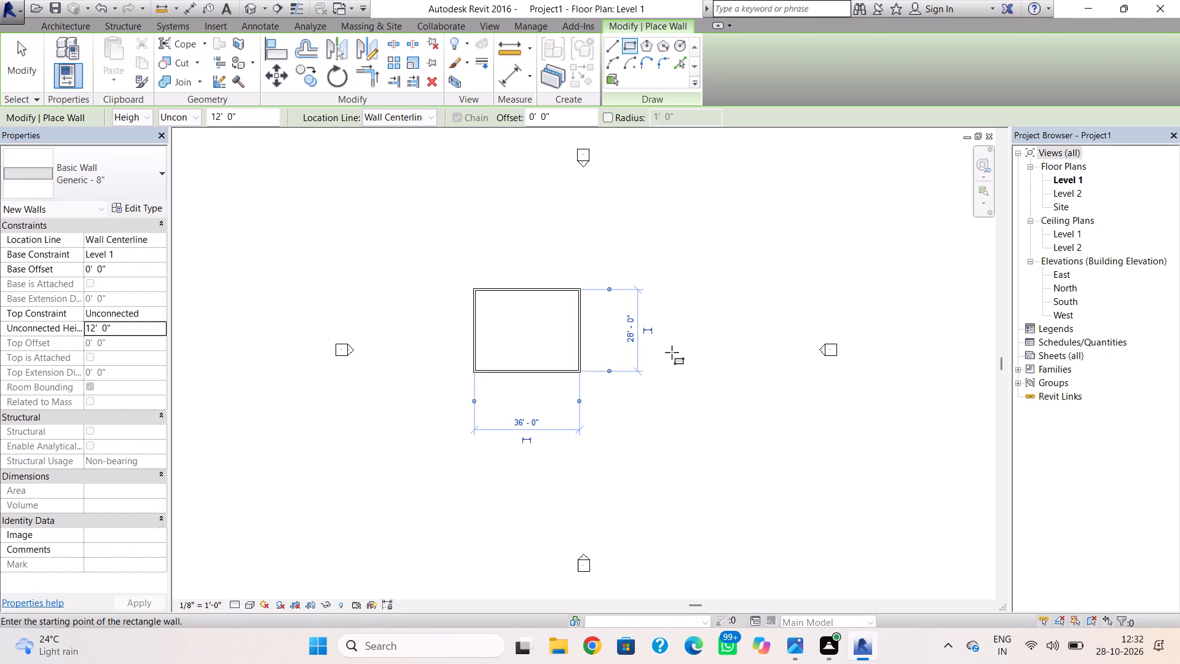
pyautogui.press('Escape')
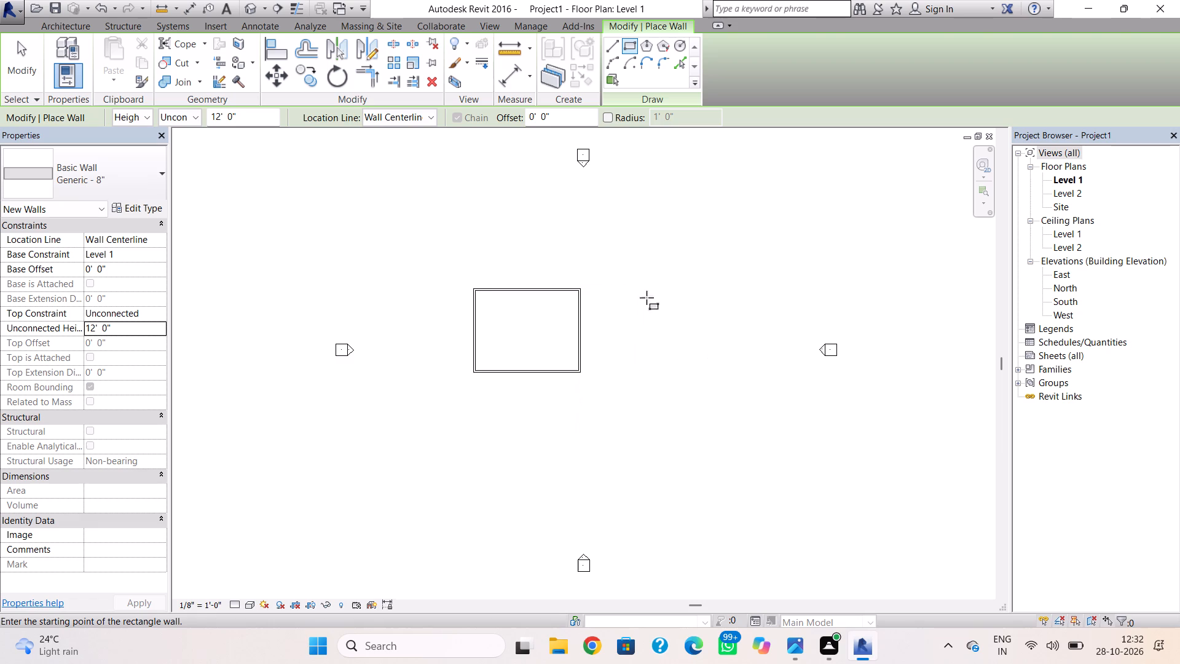
pyautogui.press('Escape')
pyautogui.moveTo(596, 274); pyautogui.dragTo(467, 433)
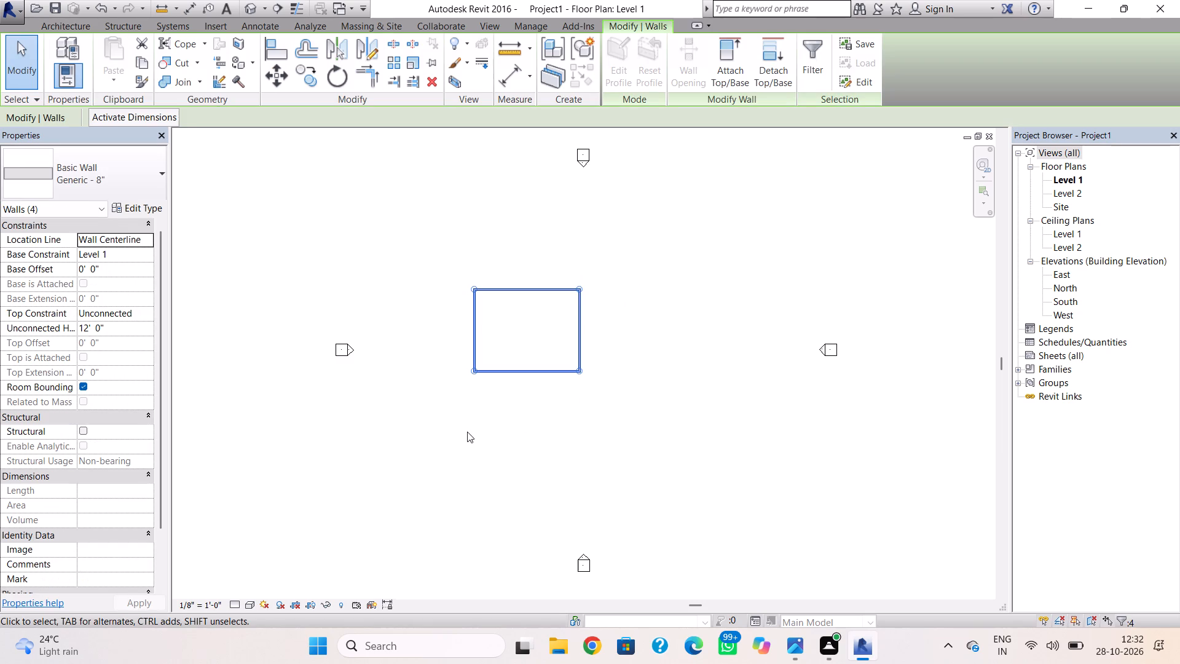
pyautogui.press('Escape')
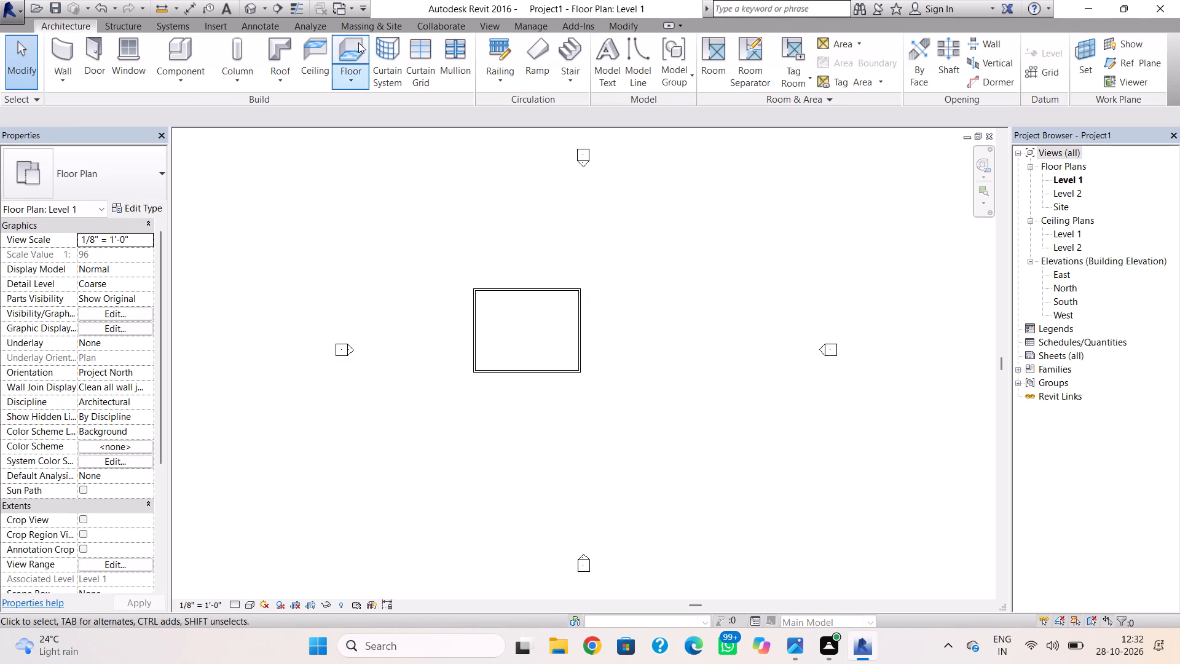
# Create a Generic - 12" floor on Level 1 from a 48' by 36' rectangular boundary surrounding the walls.
pyautogui.click(350, 57)
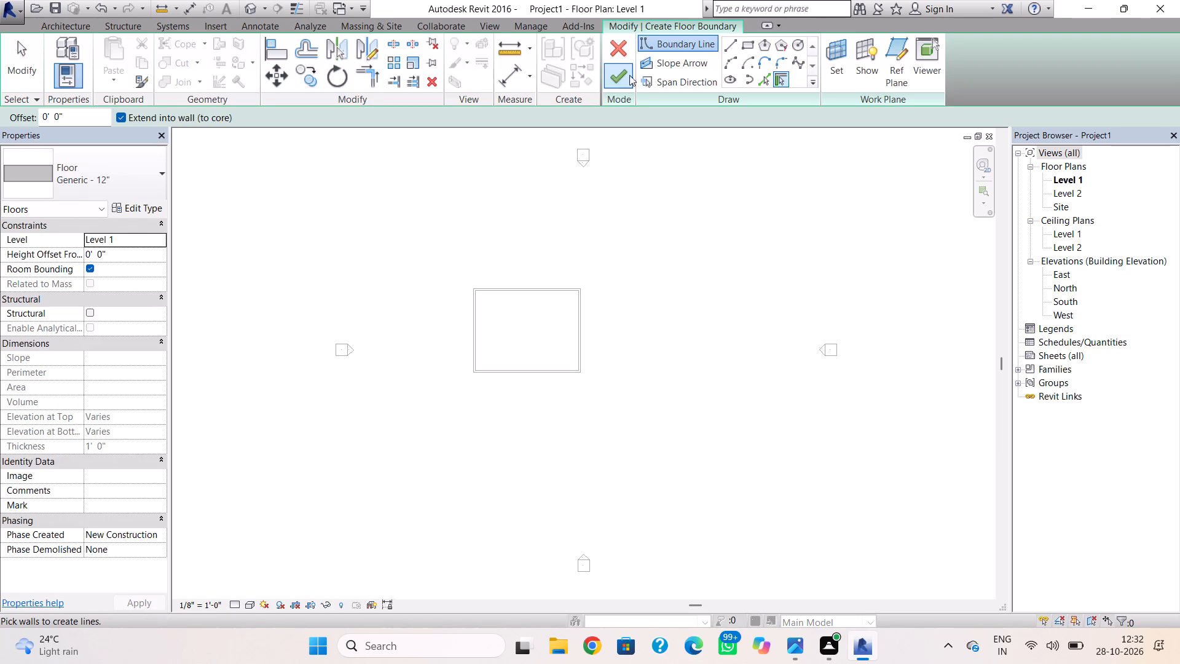
pyautogui.click(747, 47)
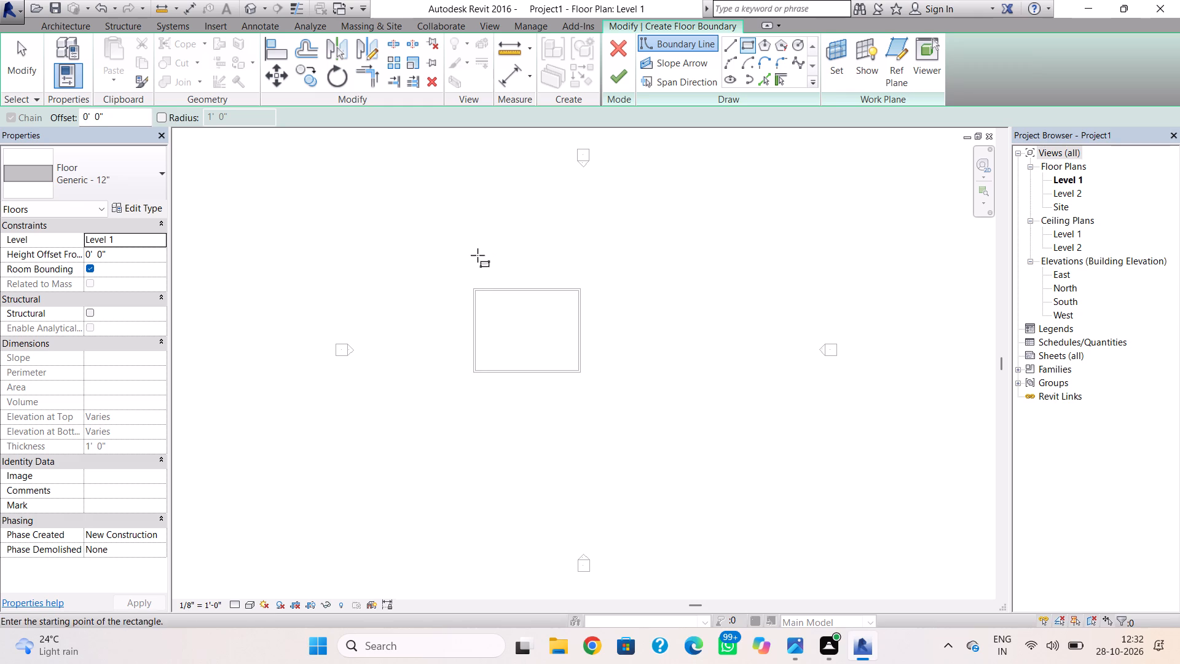
pyautogui.click(457, 278)
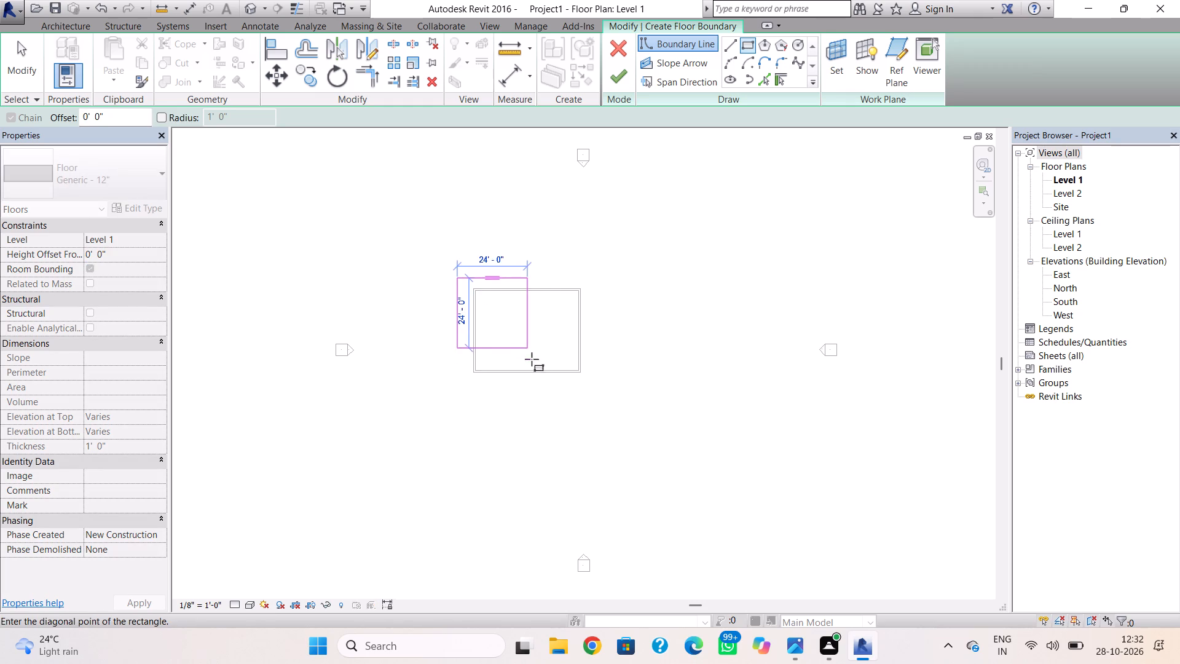
pyautogui.click(602, 393)
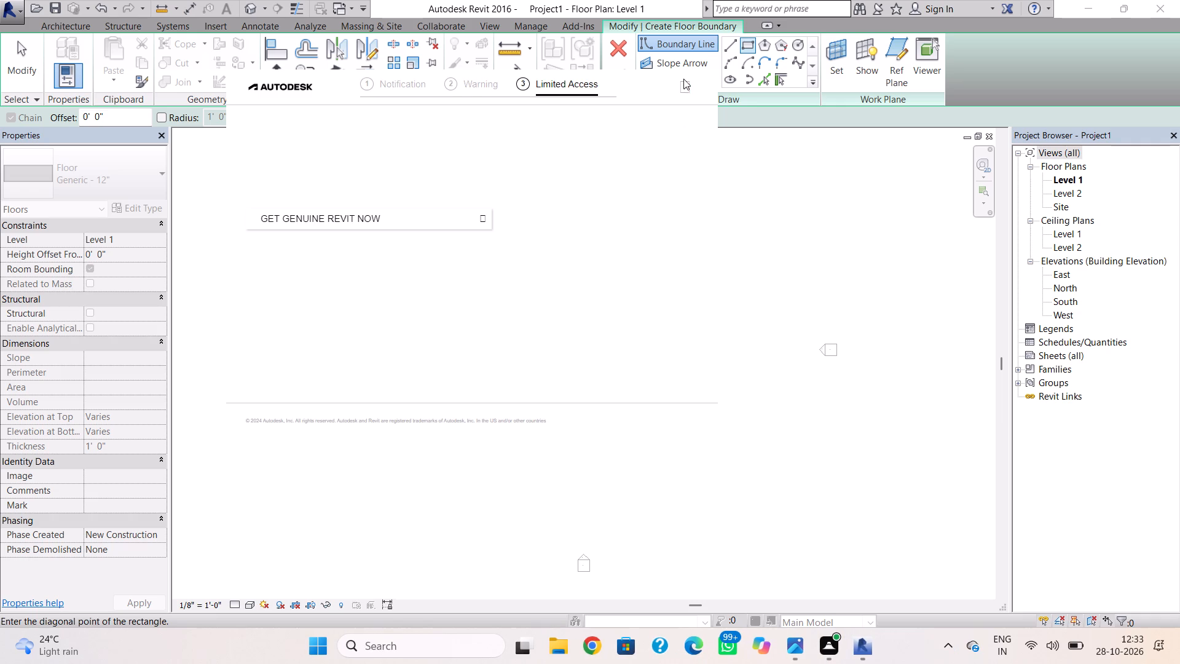
pyautogui.click(683, 76)
pyautogui.click(683, 83)
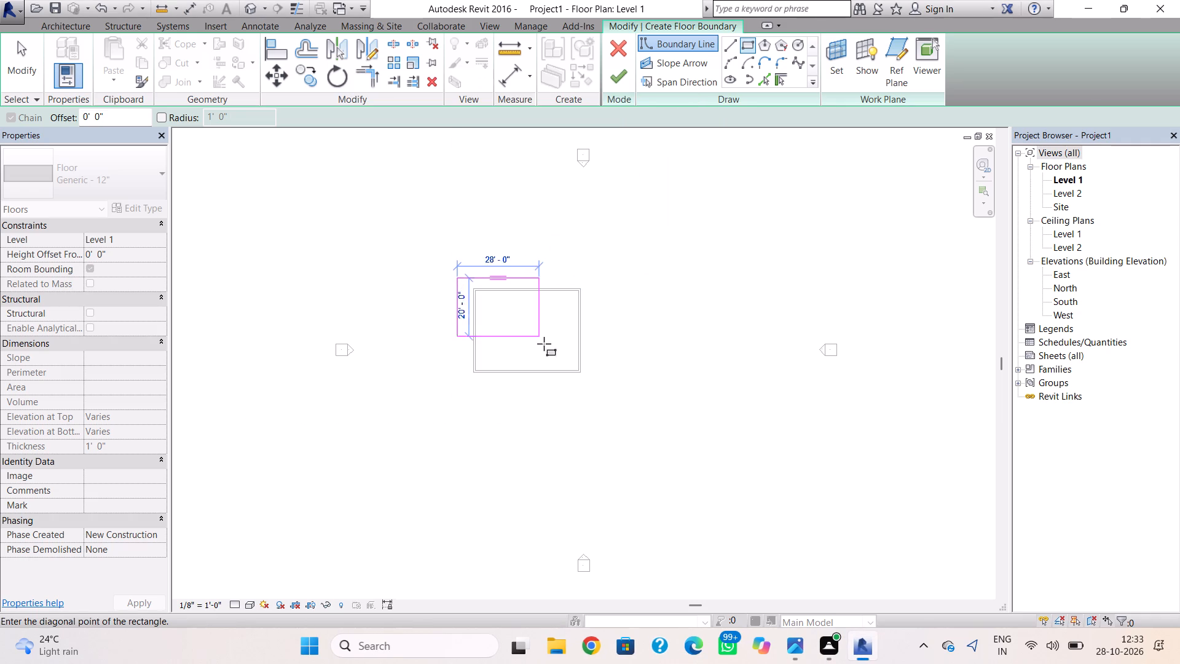
pyautogui.click(599, 385)
pyautogui.press('Escape')
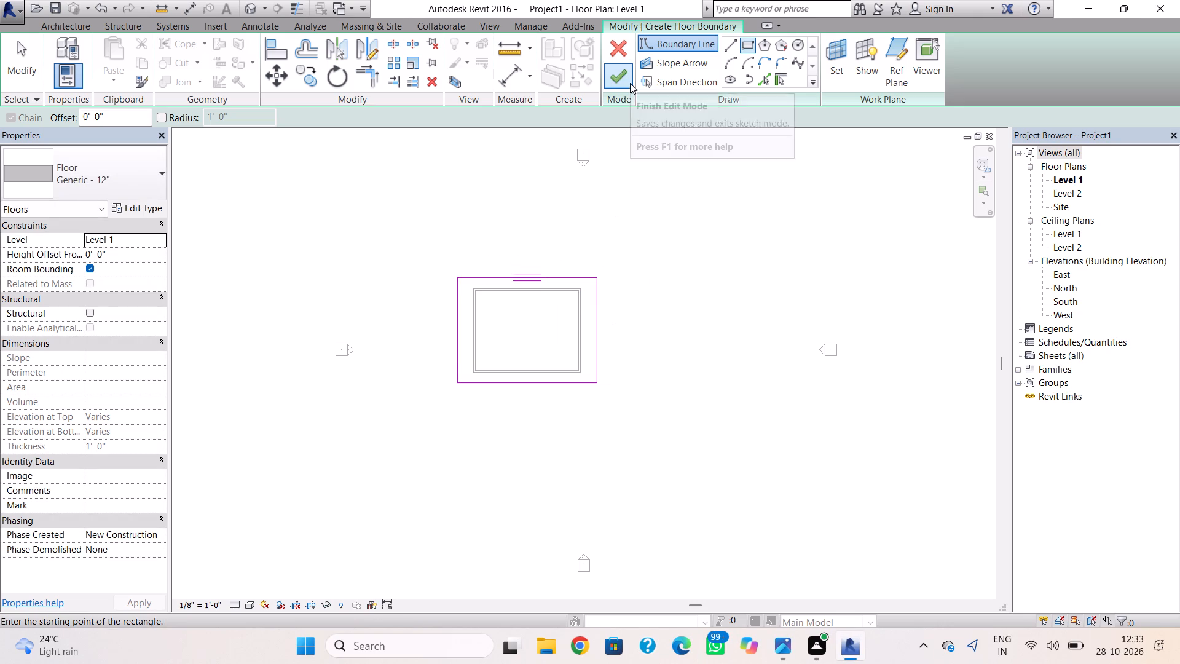
pyautogui.click(630, 83)
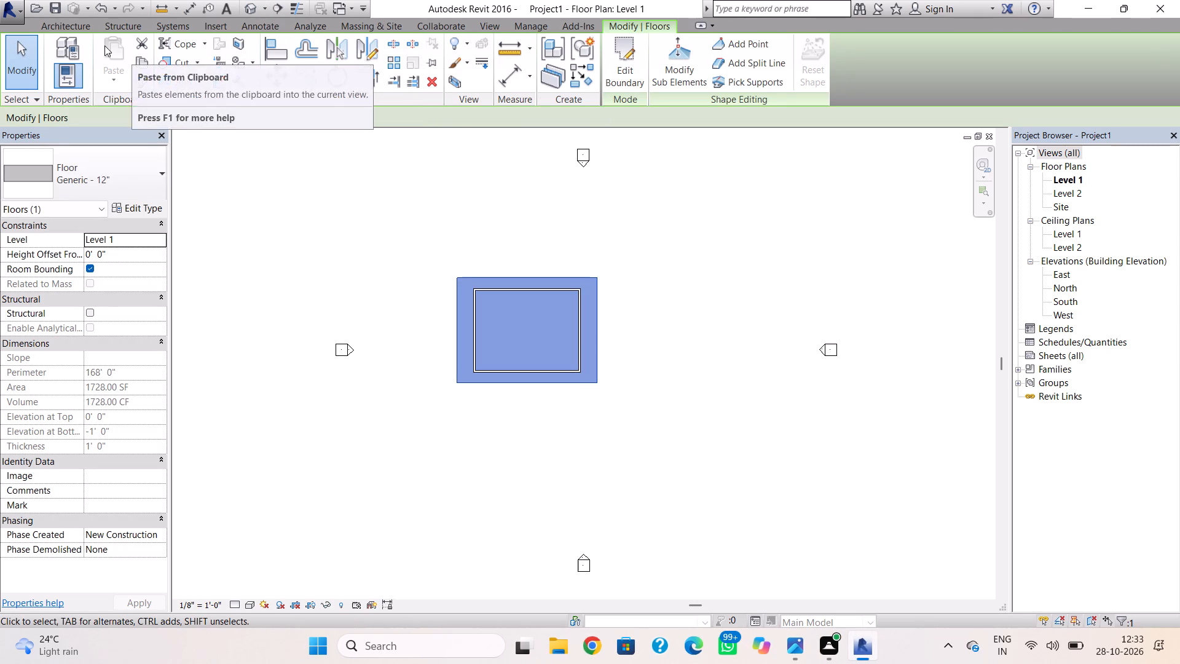
# Start a footprint roof based on Level 2, with slope definition turned off for its boundary lines.
pyautogui.click(82, 22)
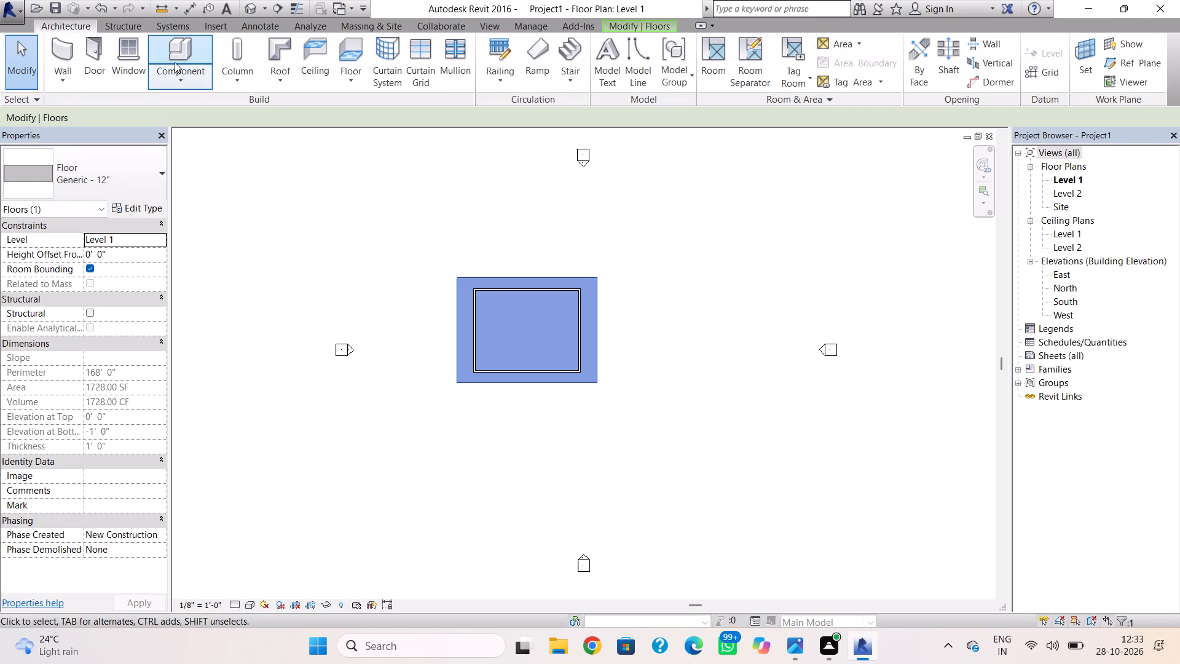
pyautogui.click(288, 62)
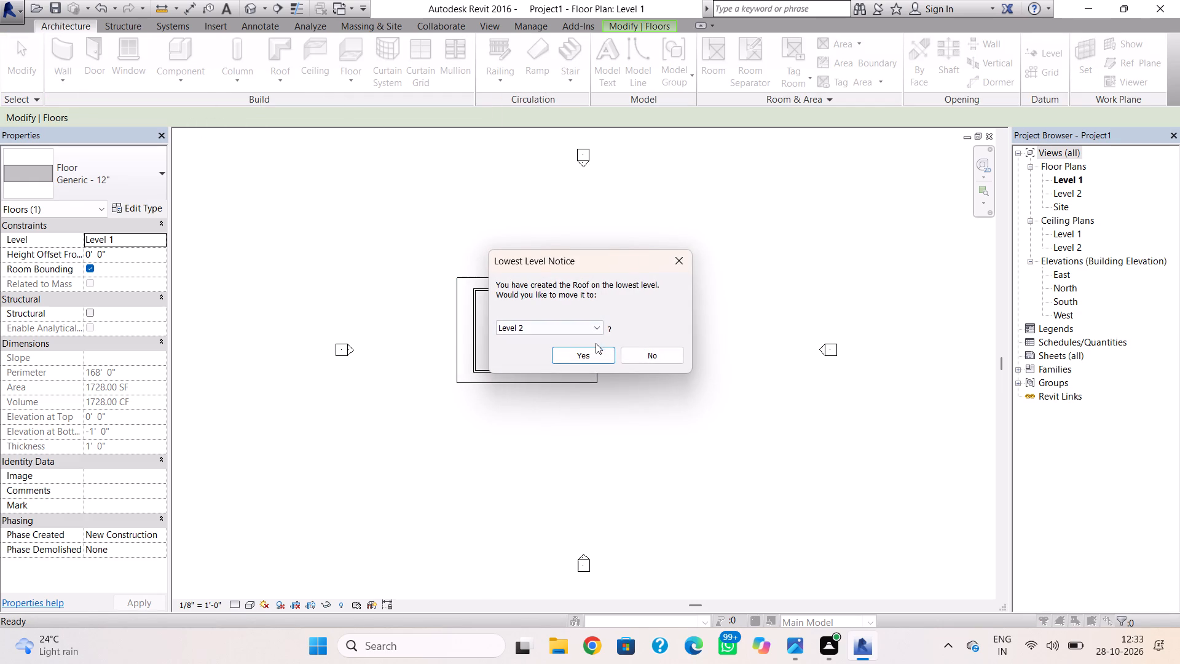
pyautogui.click(592, 358)
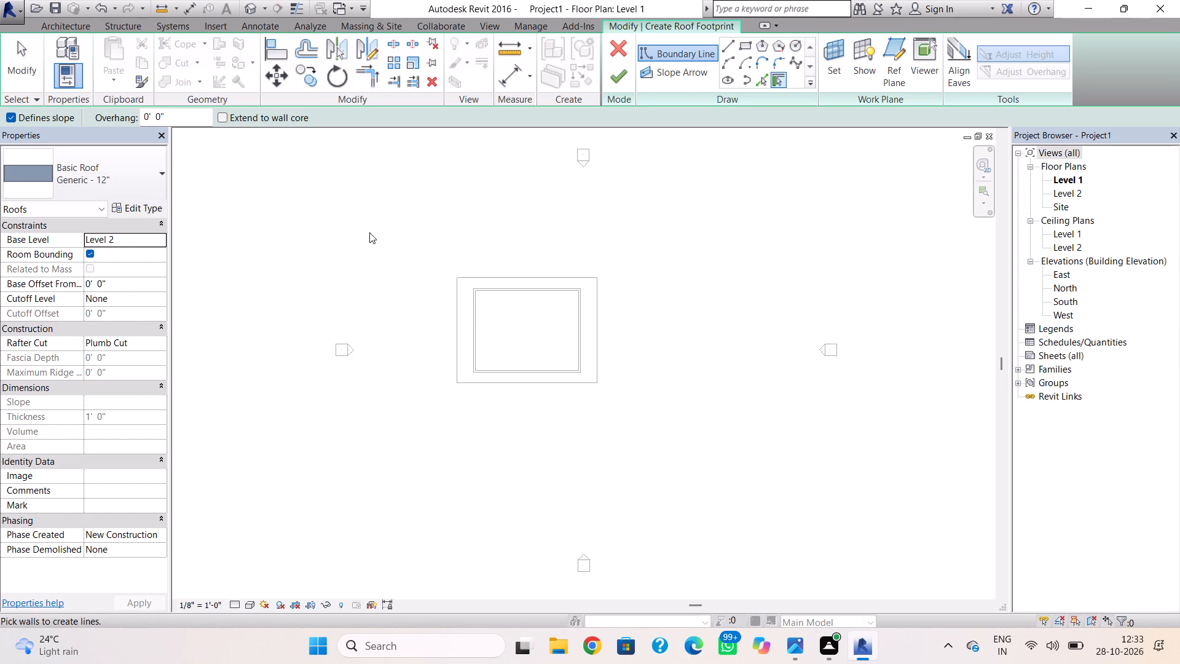
pyautogui.click(9, 114)
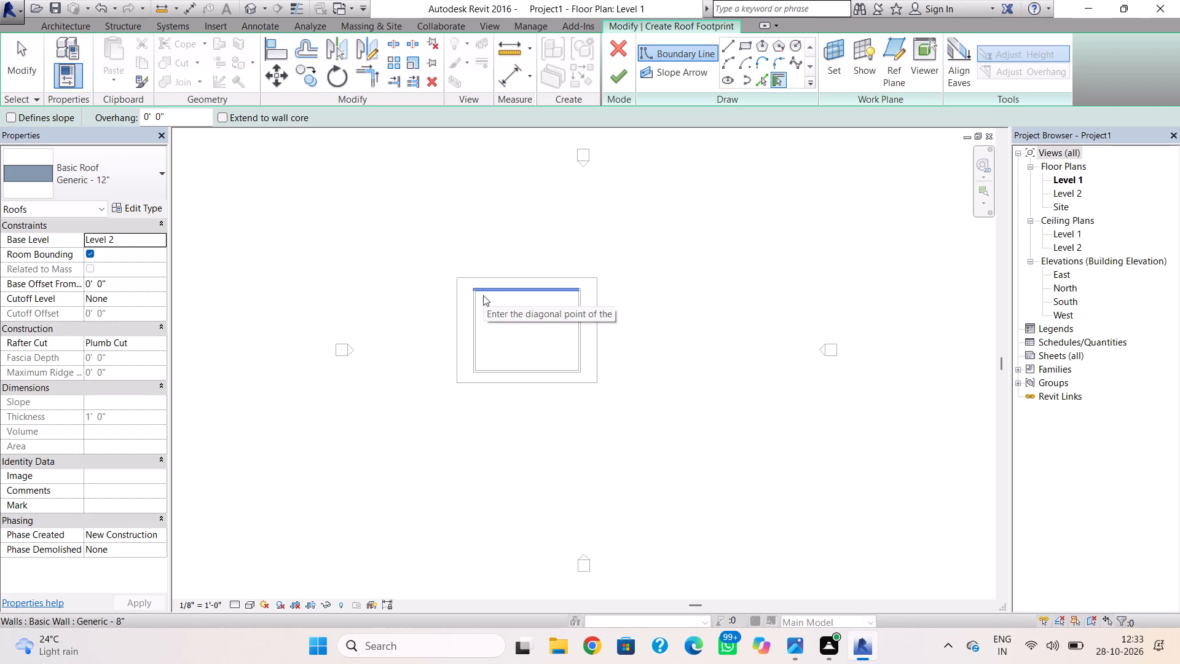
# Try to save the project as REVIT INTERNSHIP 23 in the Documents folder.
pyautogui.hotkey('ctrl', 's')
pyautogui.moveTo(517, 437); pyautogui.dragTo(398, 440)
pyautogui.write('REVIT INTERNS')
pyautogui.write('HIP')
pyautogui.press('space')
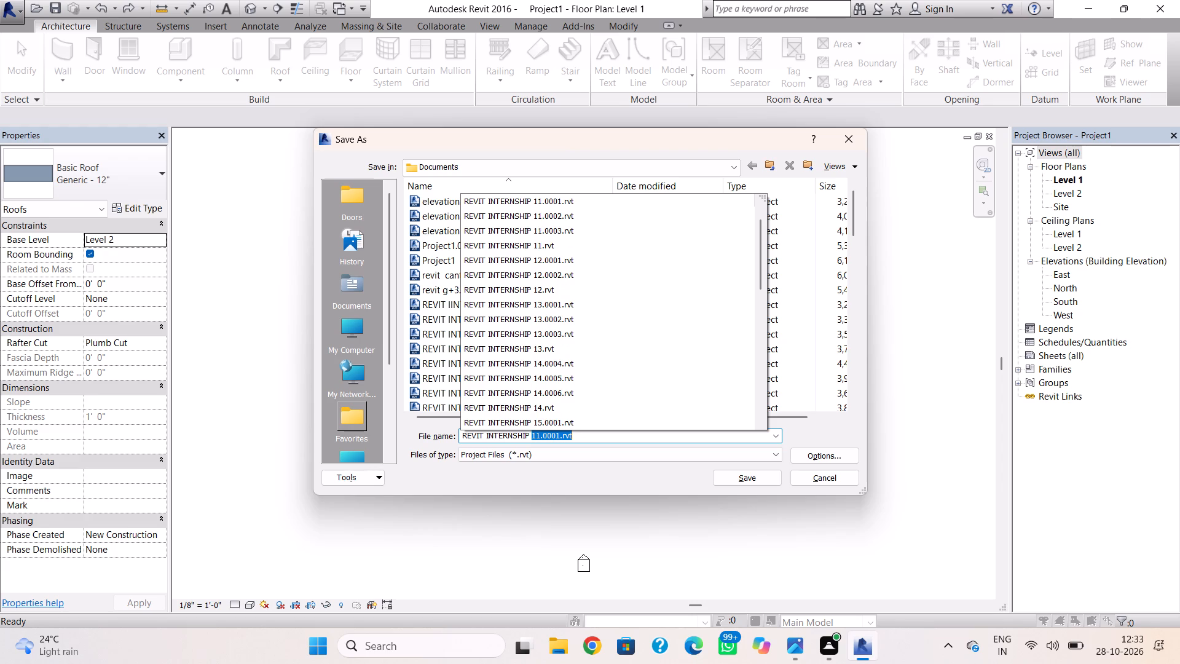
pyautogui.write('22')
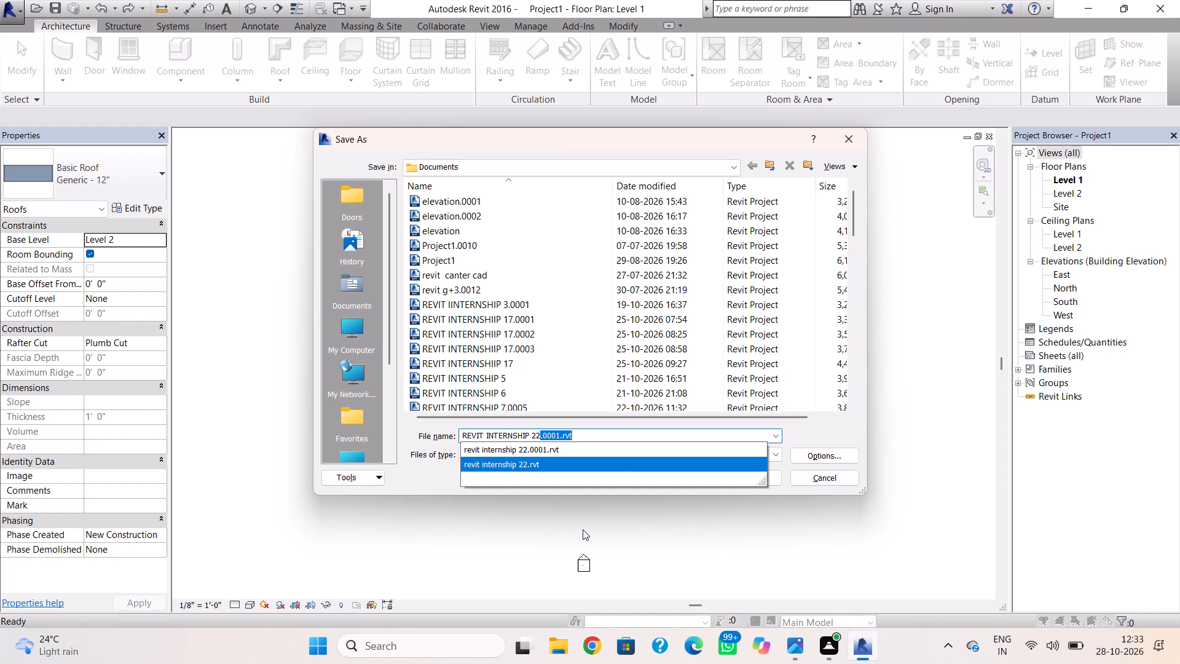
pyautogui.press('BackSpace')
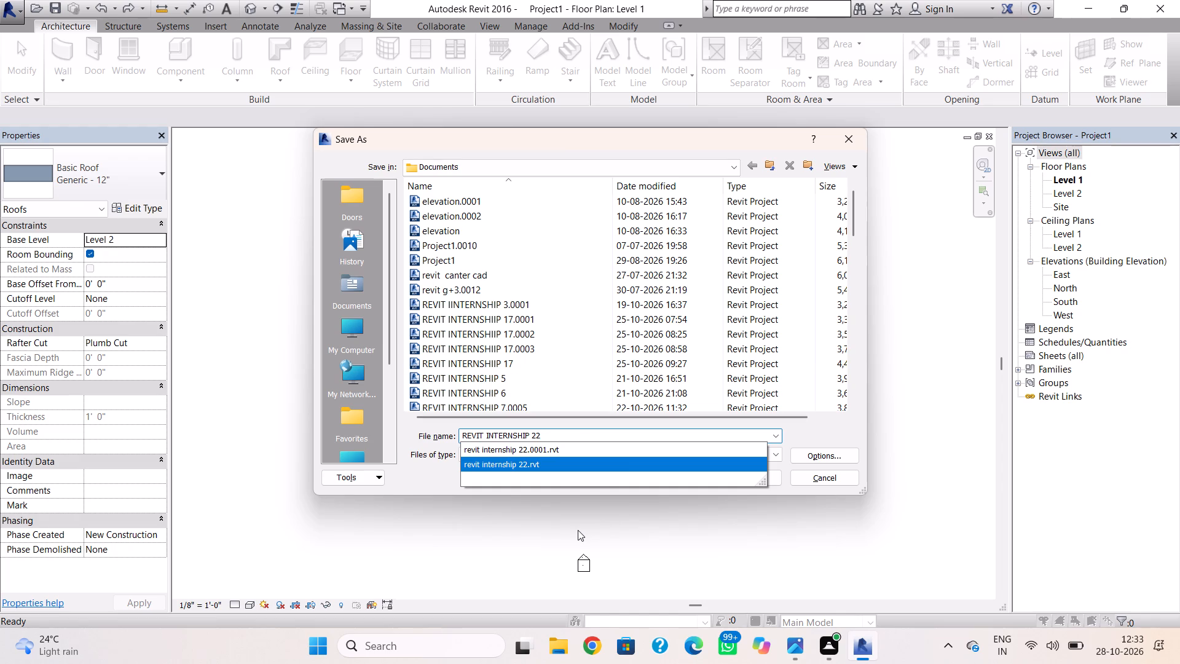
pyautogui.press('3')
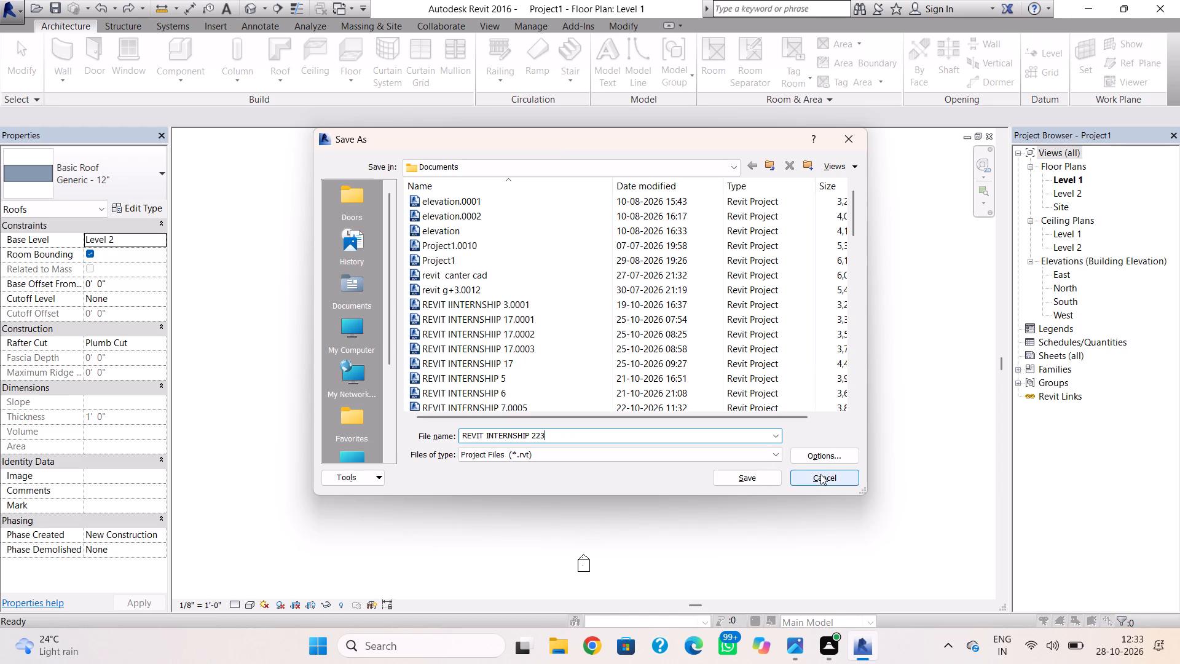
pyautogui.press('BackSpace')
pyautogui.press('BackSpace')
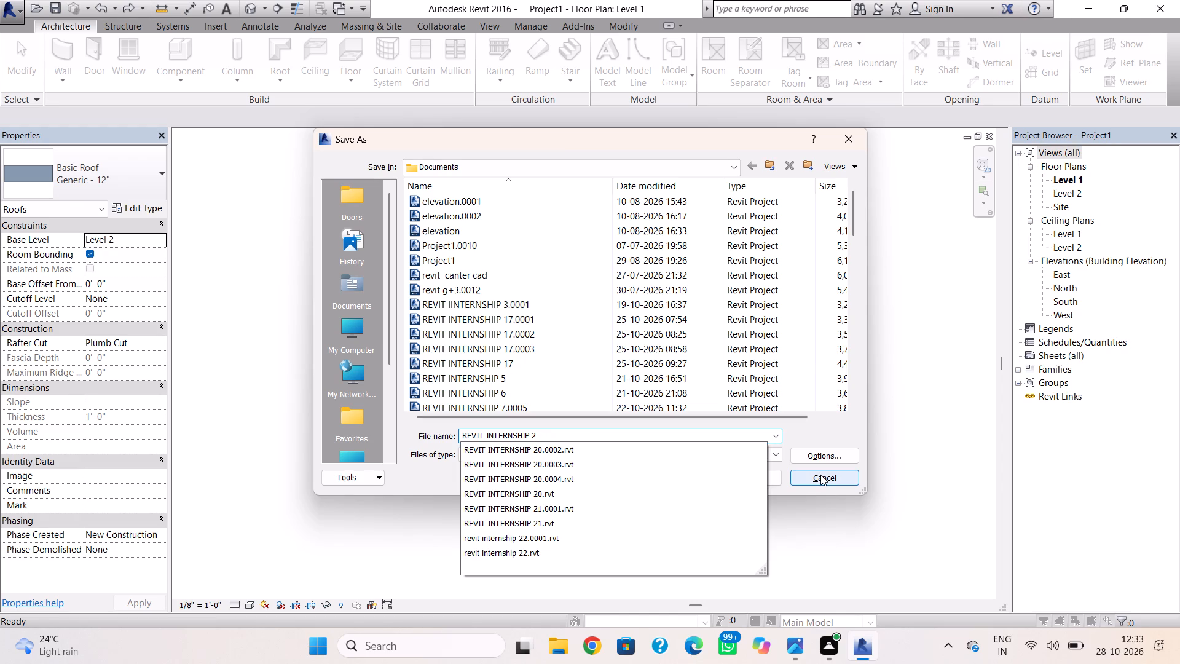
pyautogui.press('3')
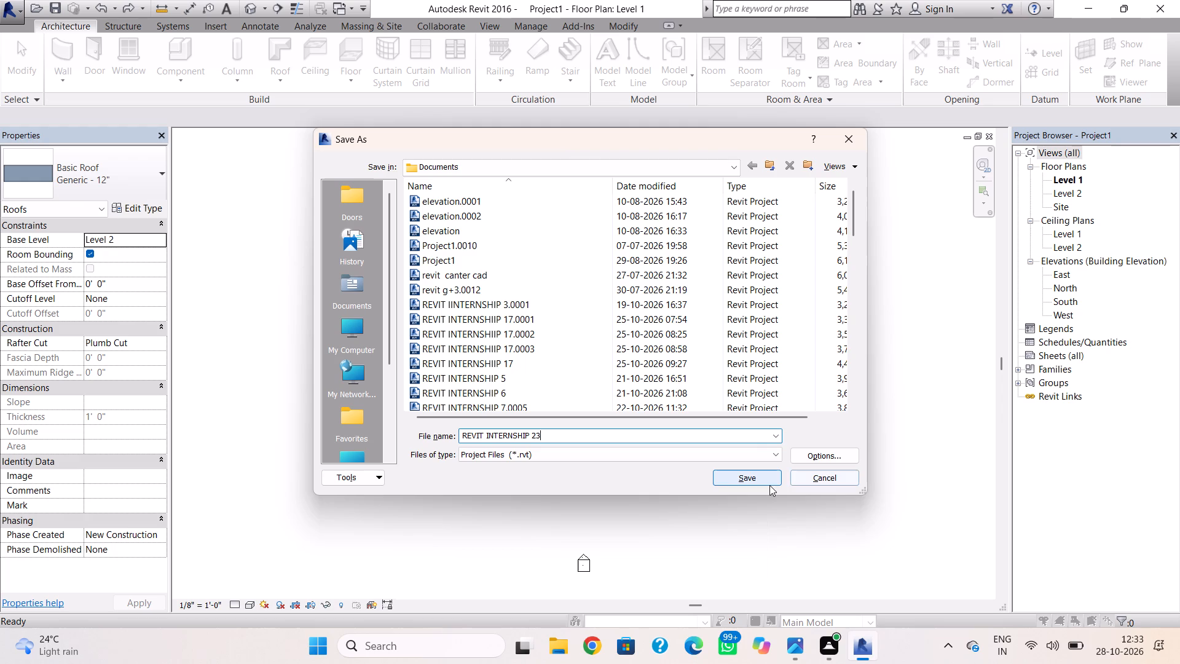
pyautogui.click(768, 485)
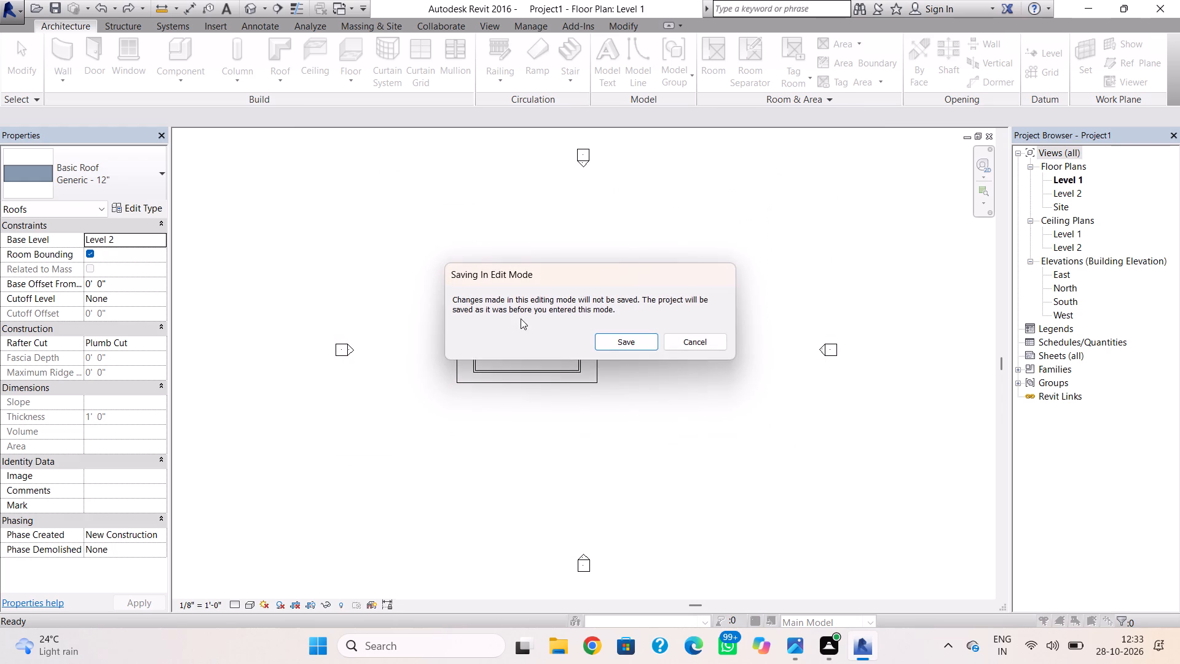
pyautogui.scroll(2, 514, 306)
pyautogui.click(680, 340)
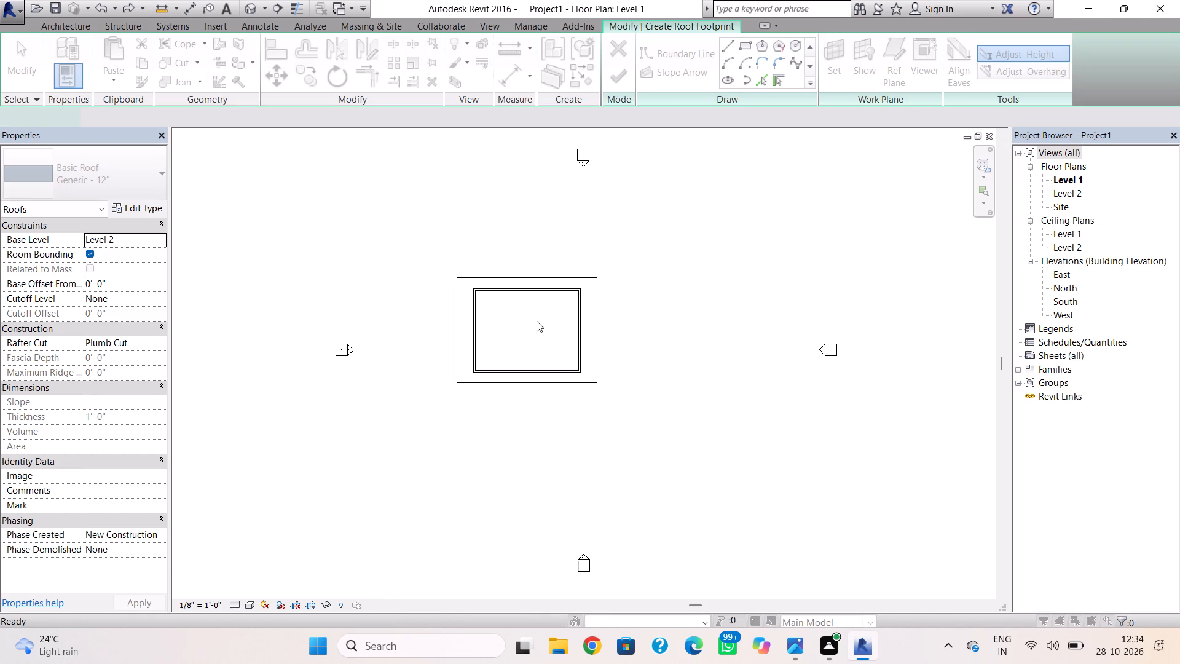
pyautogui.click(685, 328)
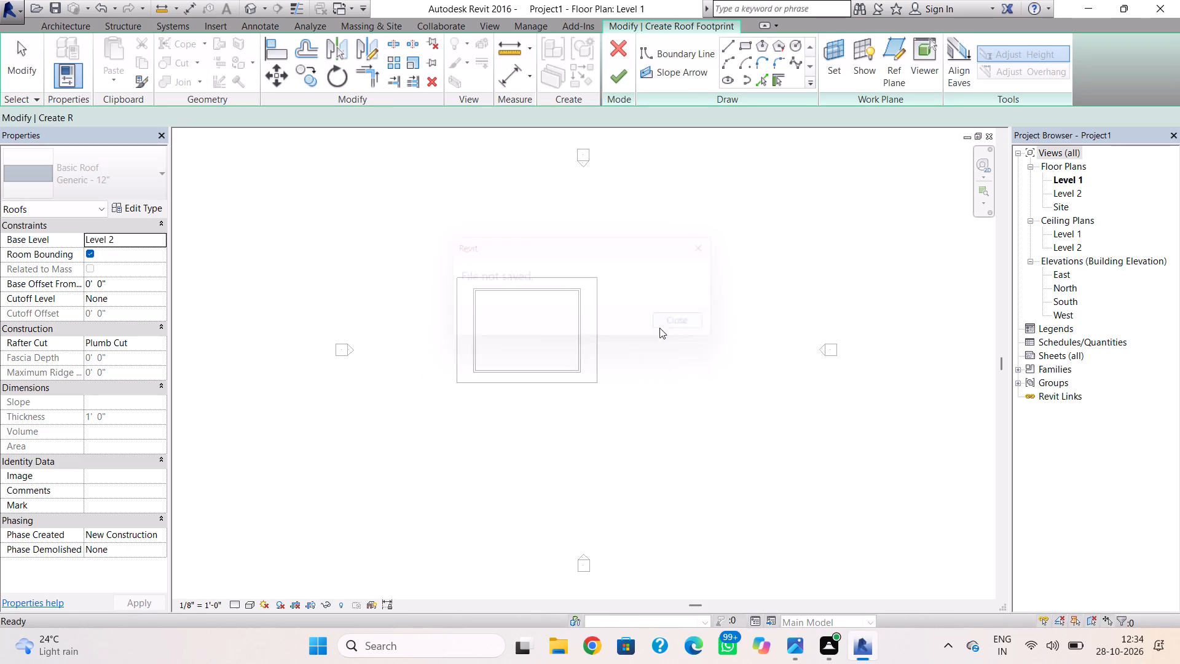
# Draw a rectangular roof boundary of about 40' by 30' around the walls, and finish the roof with the walls attached to it.
pyautogui.scroll(4, 494, 325)
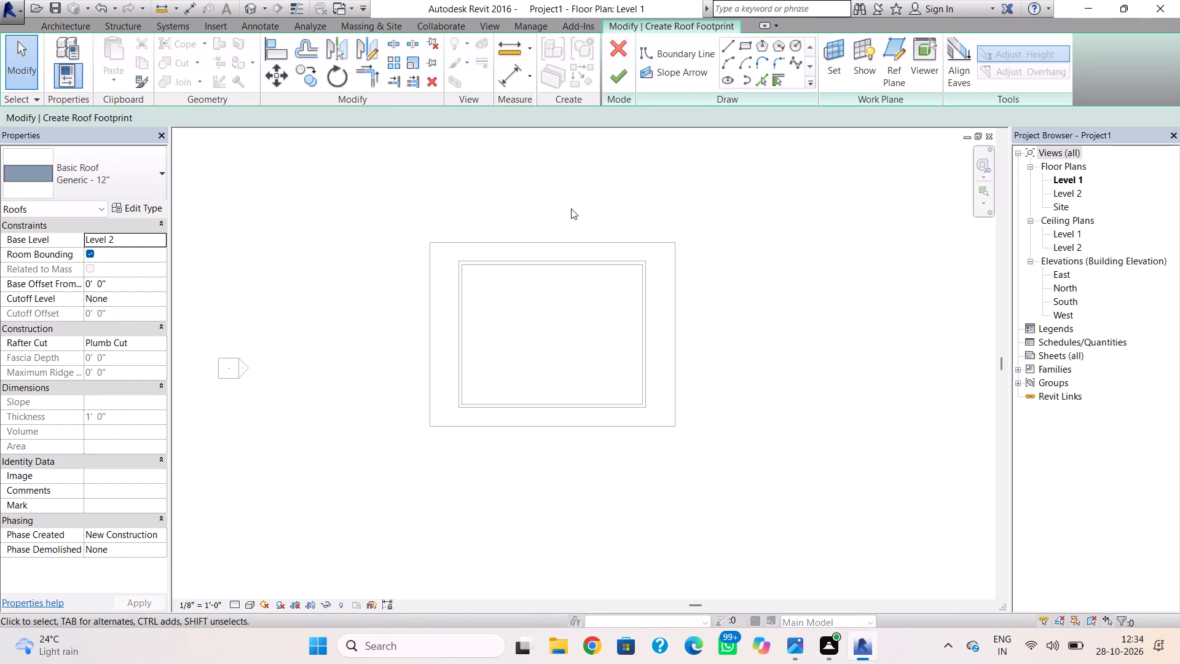
pyautogui.click(746, 48)
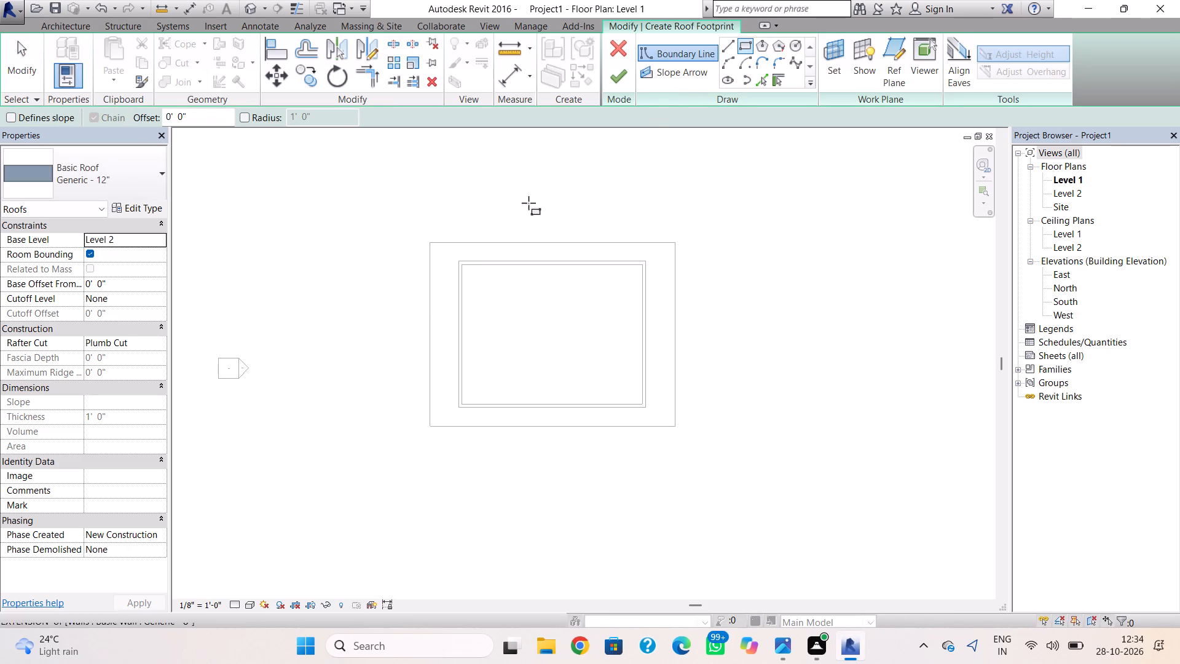
pyautogui.click(450, 258)
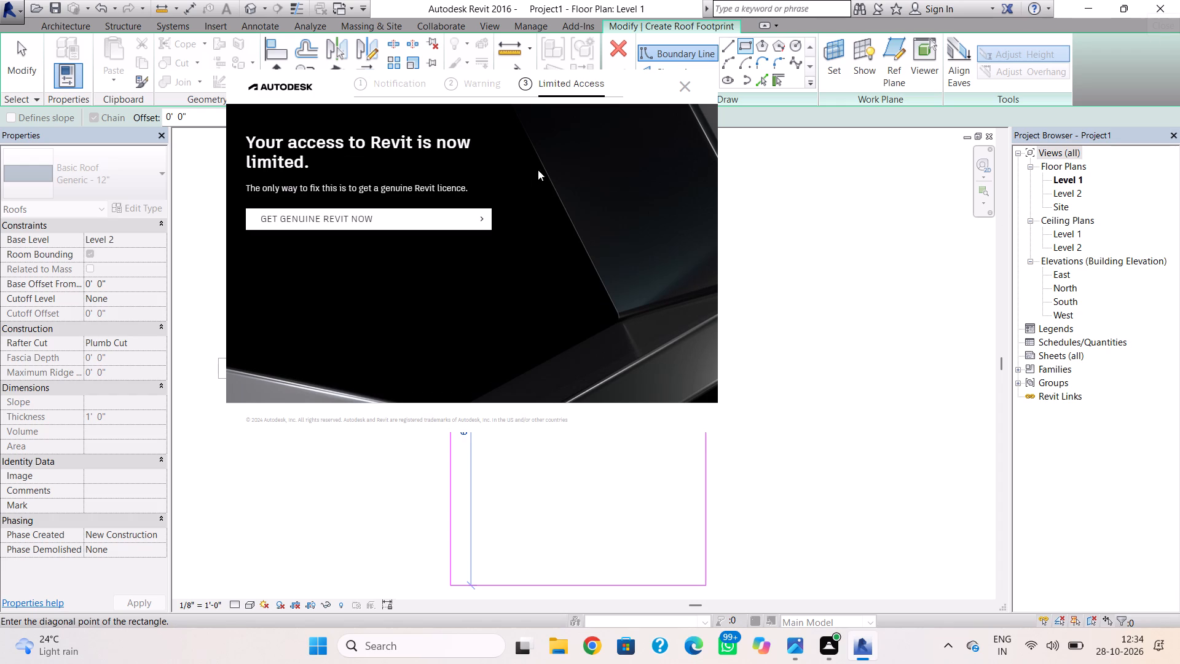
pyautogui.click(685, 81)
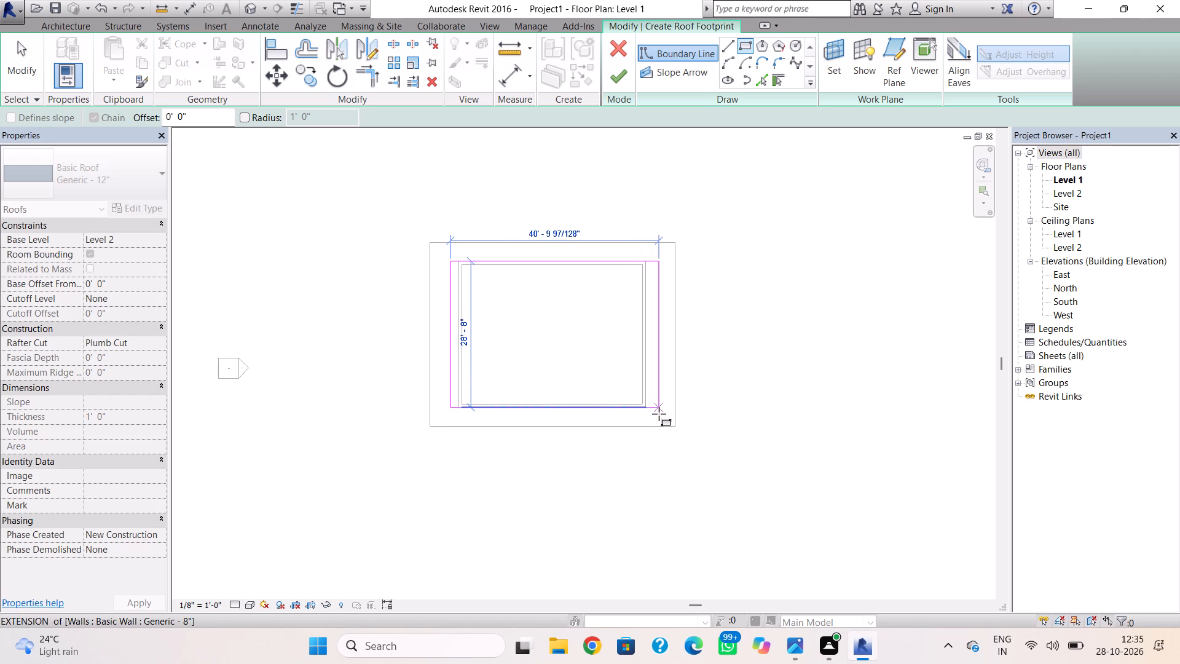
pyautogui.scroll(1, 659, 414)
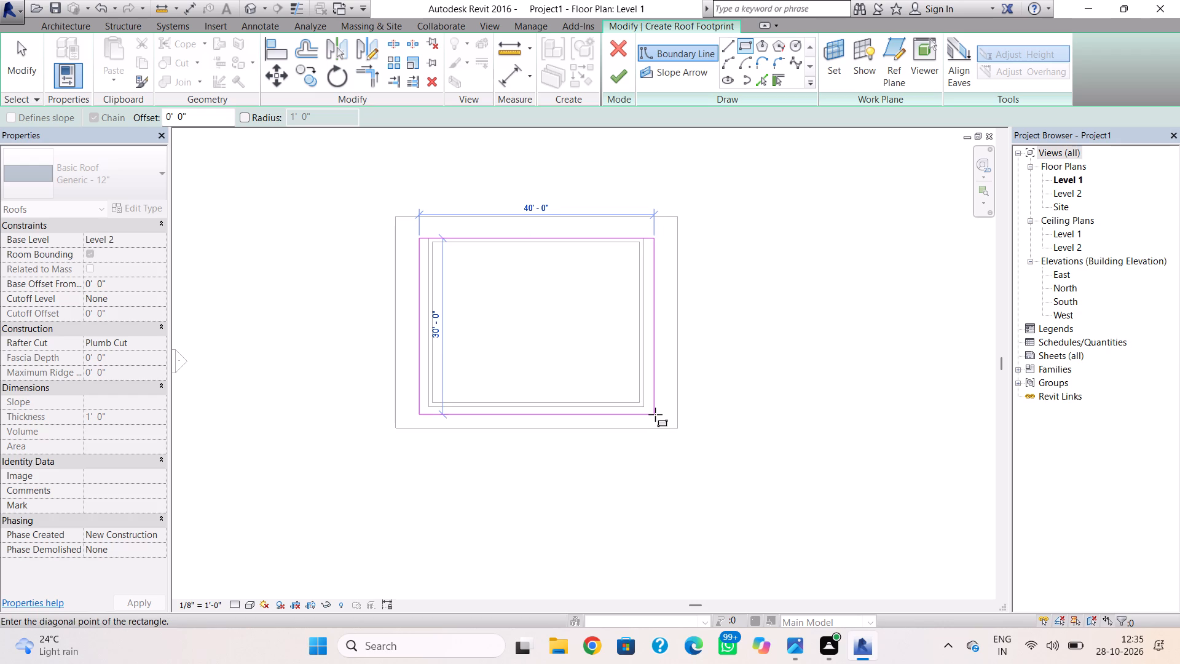
pyautogui.click(651, 414)
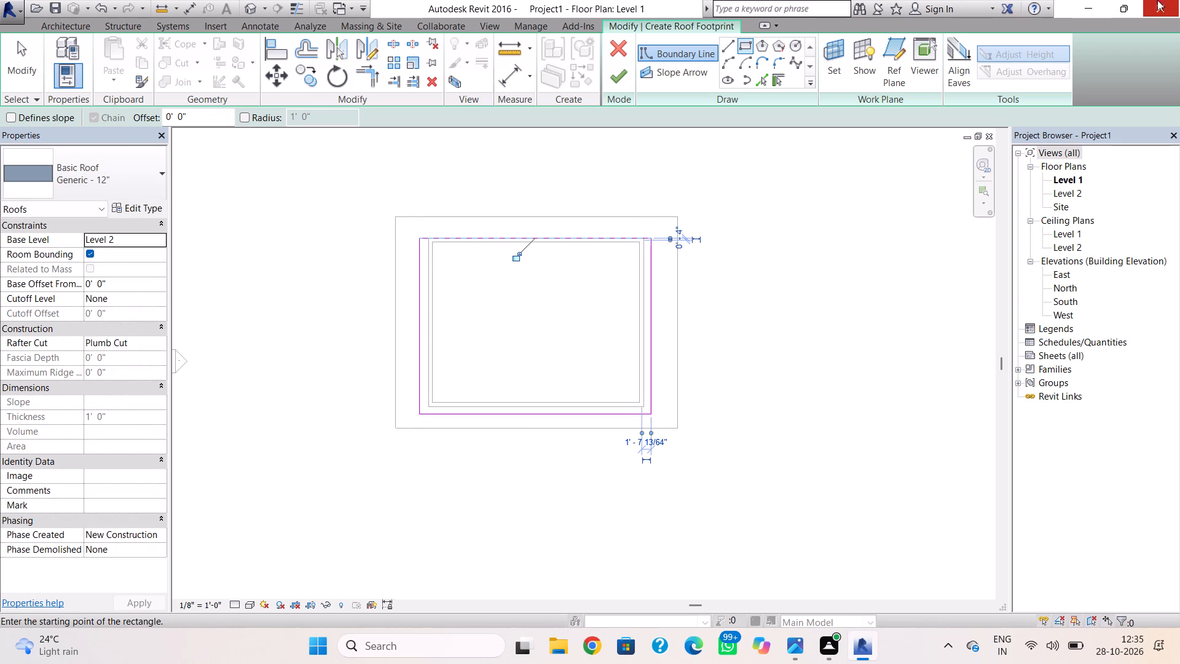
pyautogui.press('Escape')
pyautogui.click(616, 77)
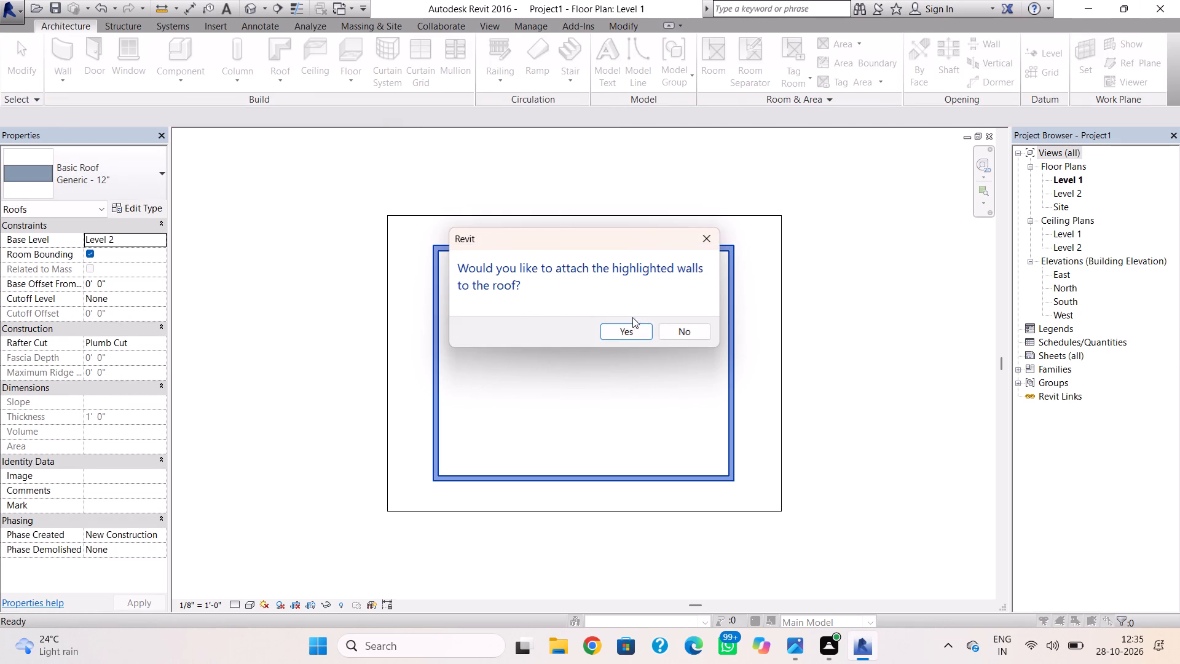
pyautogui.click(629, 328)
# Set the elevation of Level 2 to 12' in the East elevation.
pyautogui.click(246, 1)
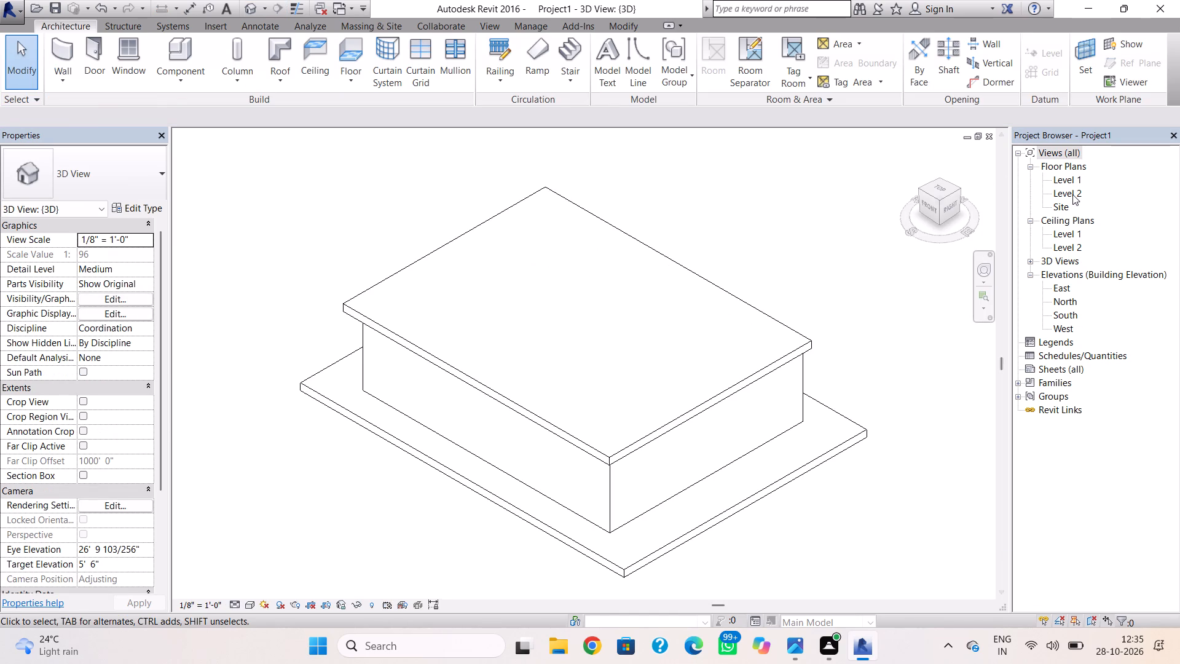
pyautogui.doubleClick(1061, 294)
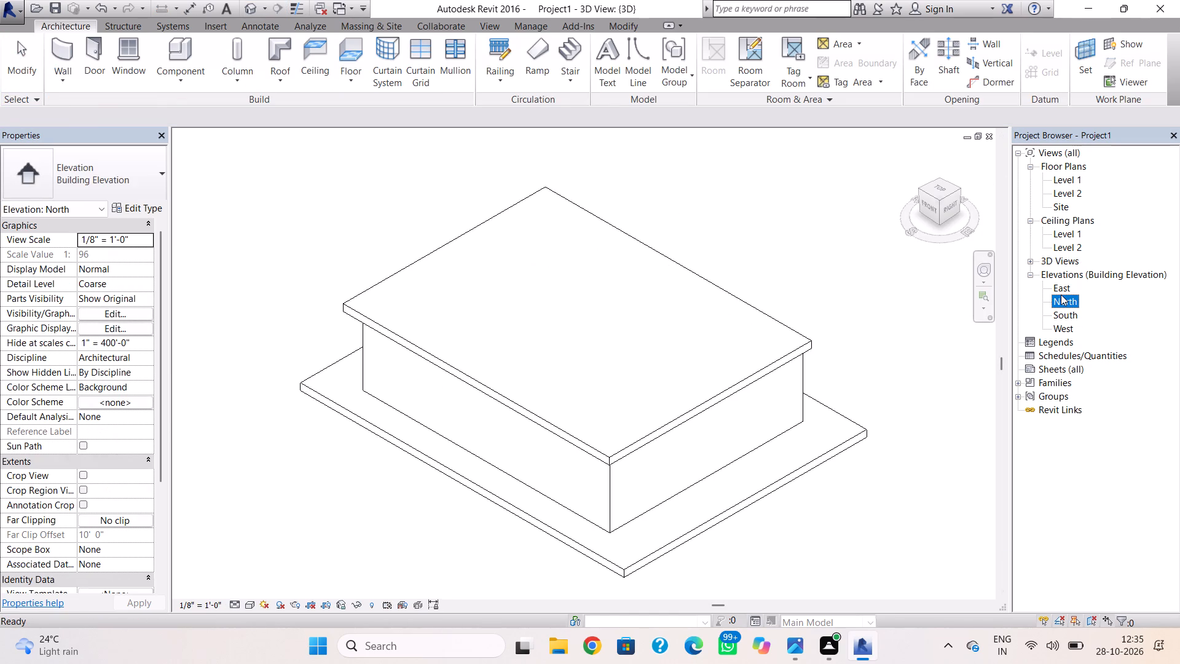
pyautogui.doubleClick(1063, 288)
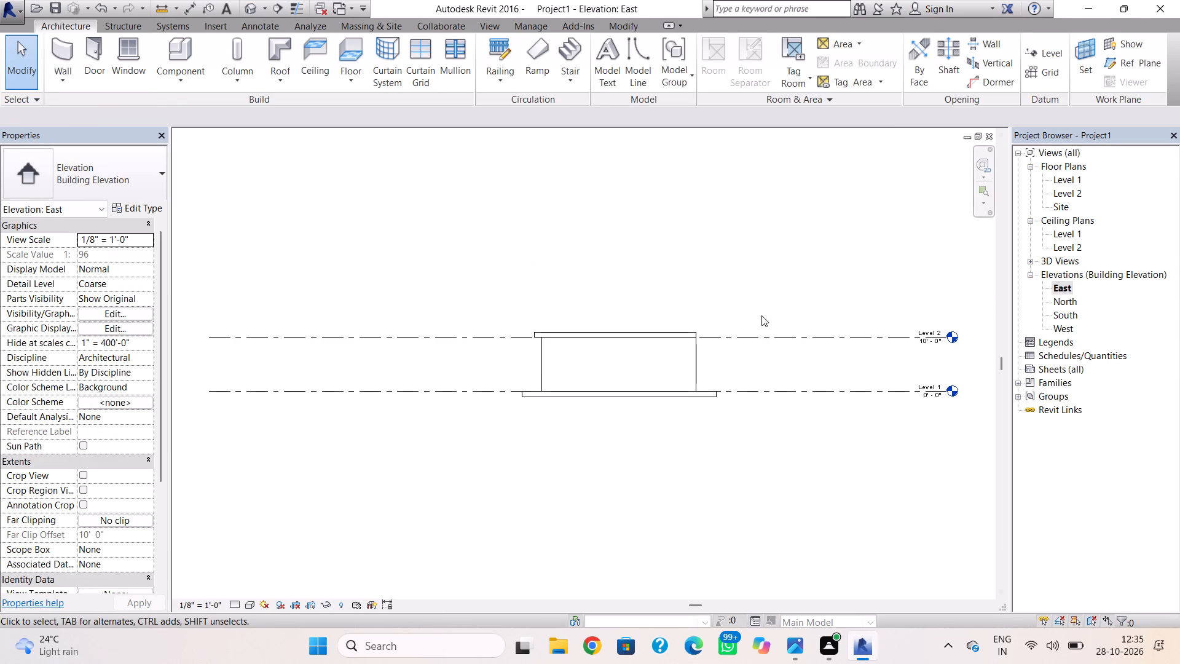
pyautogui.click(873, 342)
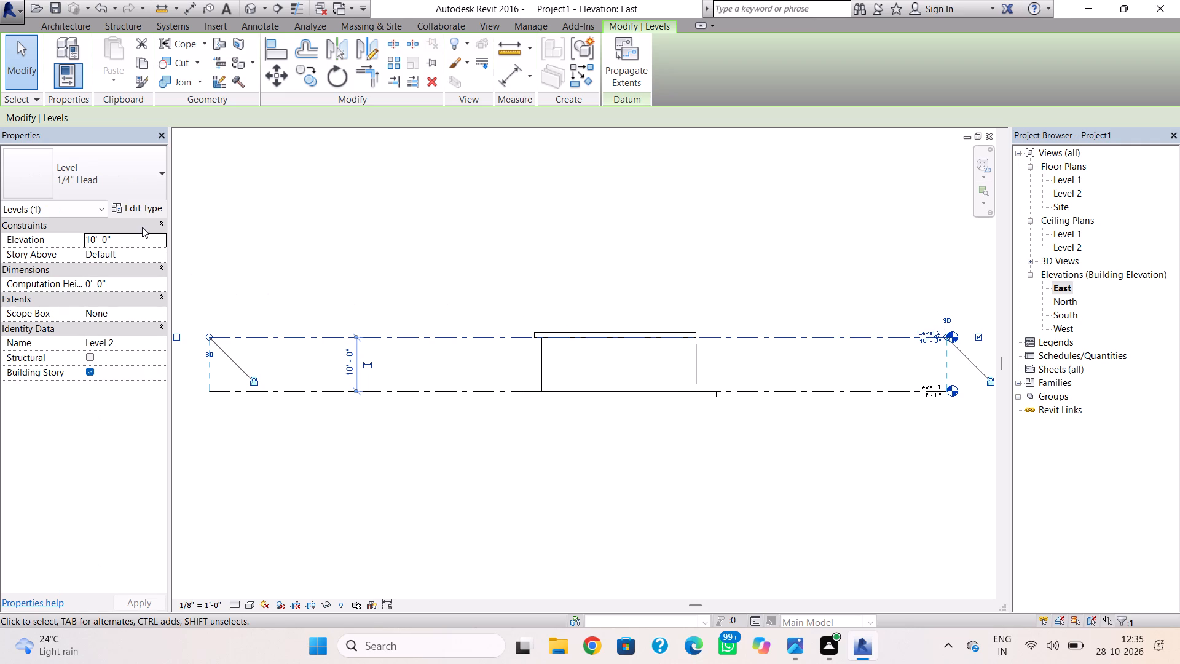
pyautogui.click(141, 234)
pyautogui.write("12'")
pyautogui.press('Return')
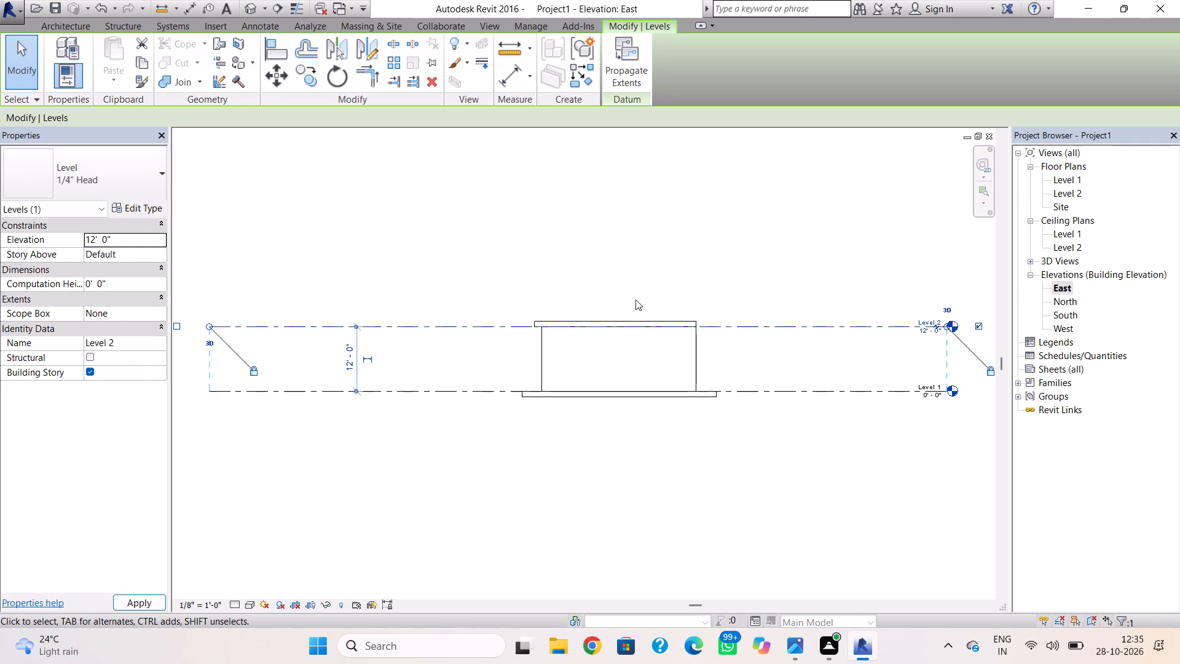
# Add levels at 24', 36' and 48' by offsetting 12' upward successively from Level 2.
pyautogui.click(1077, 184)
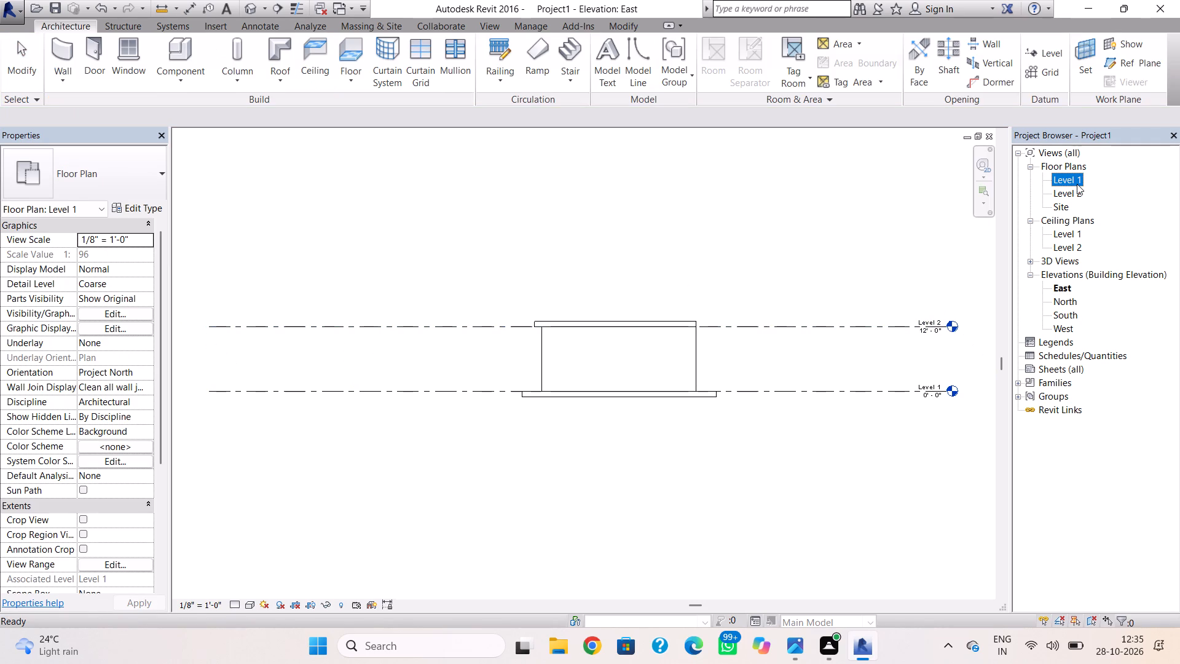
pyautogui.click(1050, 52)
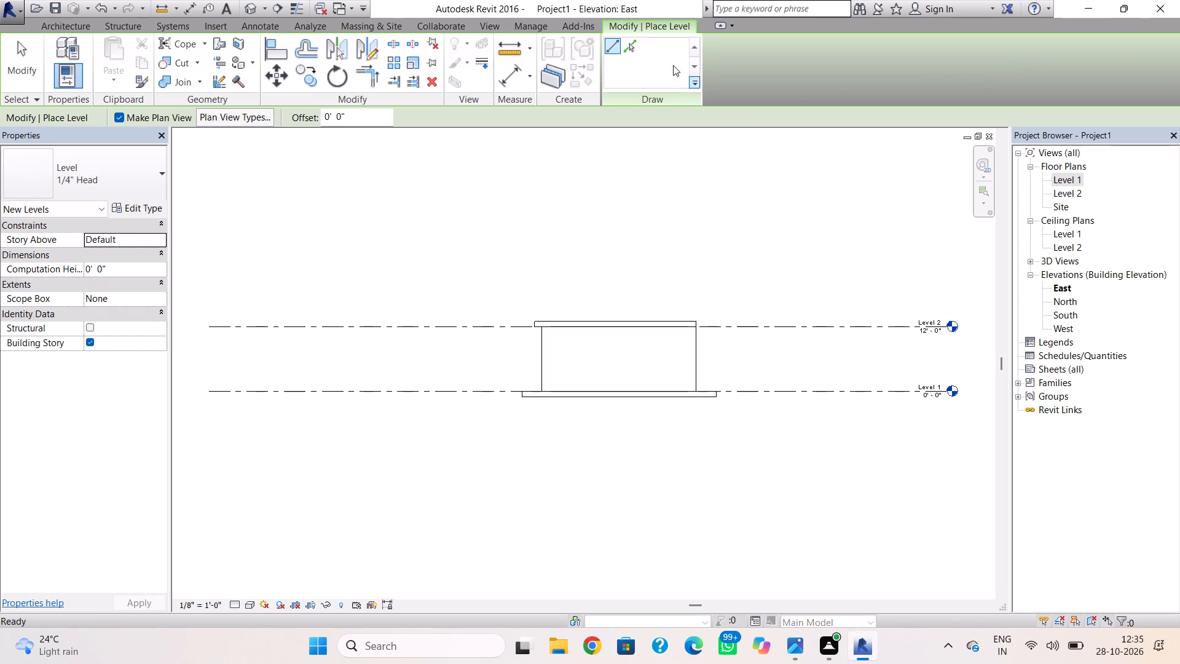
pyautogui.moveTo(634, 42); pyautogui.dragTo(635, 24)
pyautogui.click(624, 48)
pyautogui.click(383, 117)
pyautogui.moveTo(383, 117); pyautogui.dragTo(309, 130)
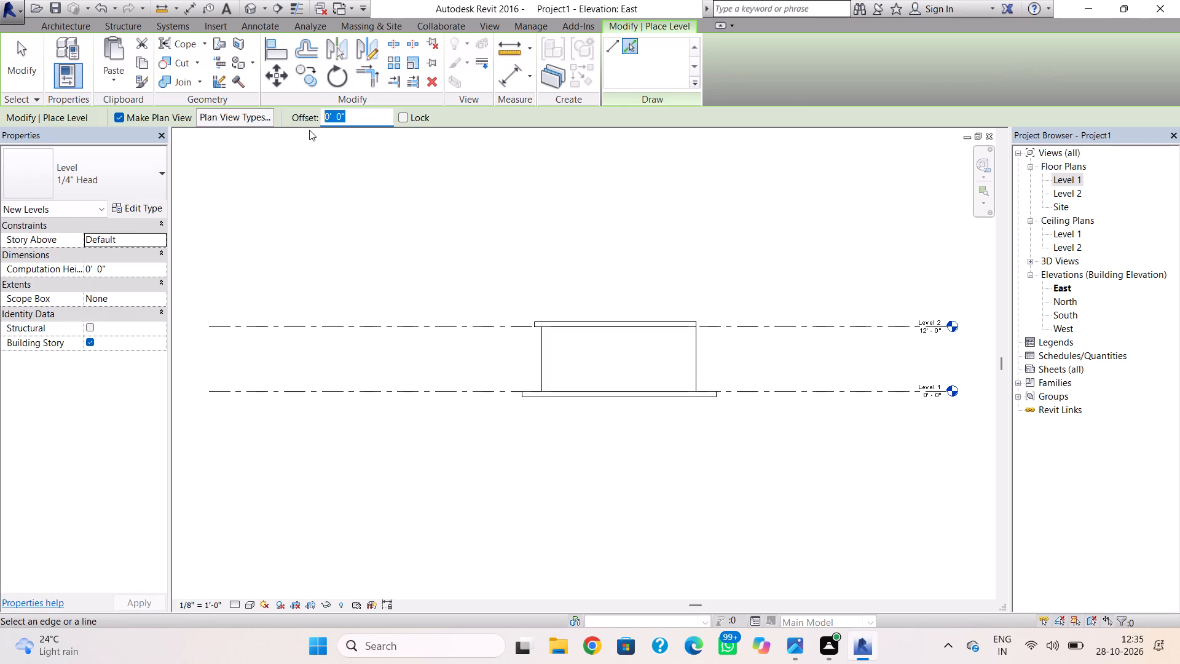
pyautogui.write("12'")
pyautogui.press('Return')
pyautogui.scroll(-1, 470, 120)
pyautogui.click(721, 325)
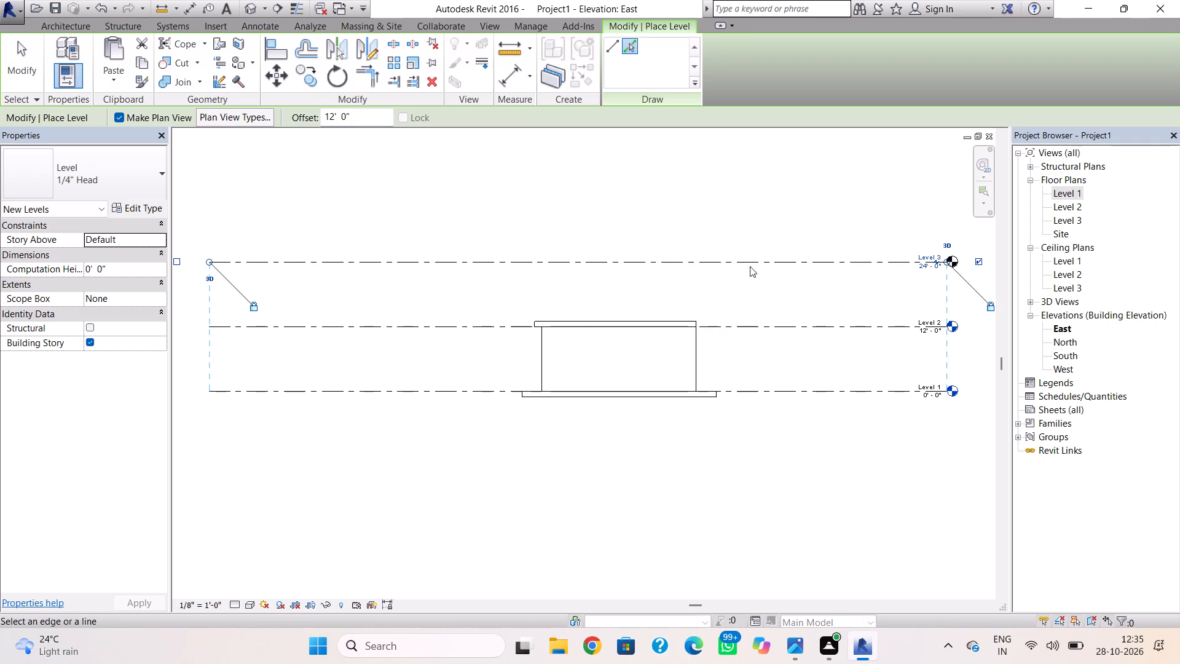
pyautogui.click(753, 259)
pyautogui.scroll(-1, 763, 234)
pyautogui.moveTo(765, 235); pyautogui.dragTo(773, 264, button='middle')
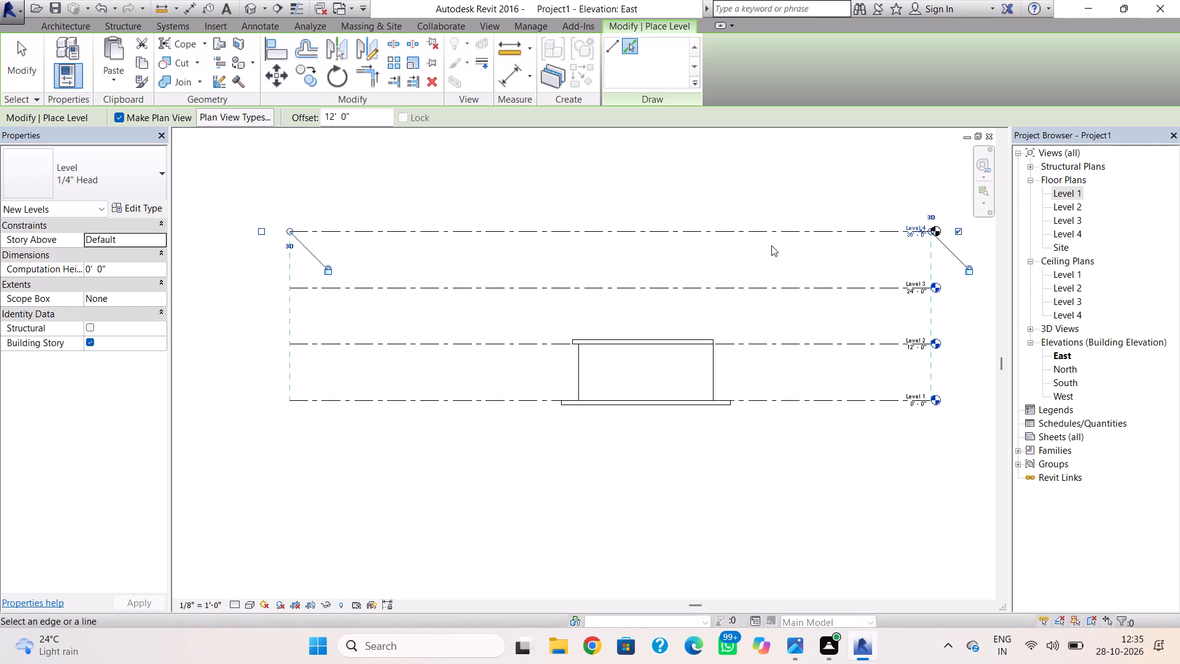
pyautogui.click(784, 231)
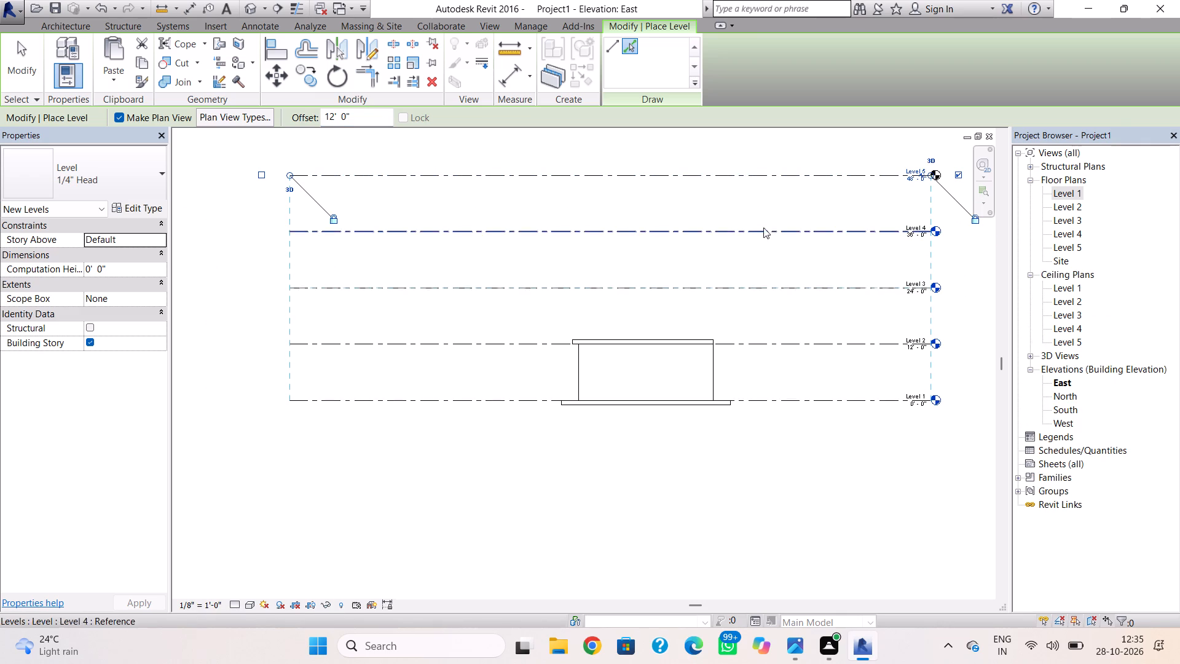
pyautogui.press('Escape')
# Offset two more levels 12' from the 48' level, both placed at 36', and end level placement.
pyautogui.click(790, 181)
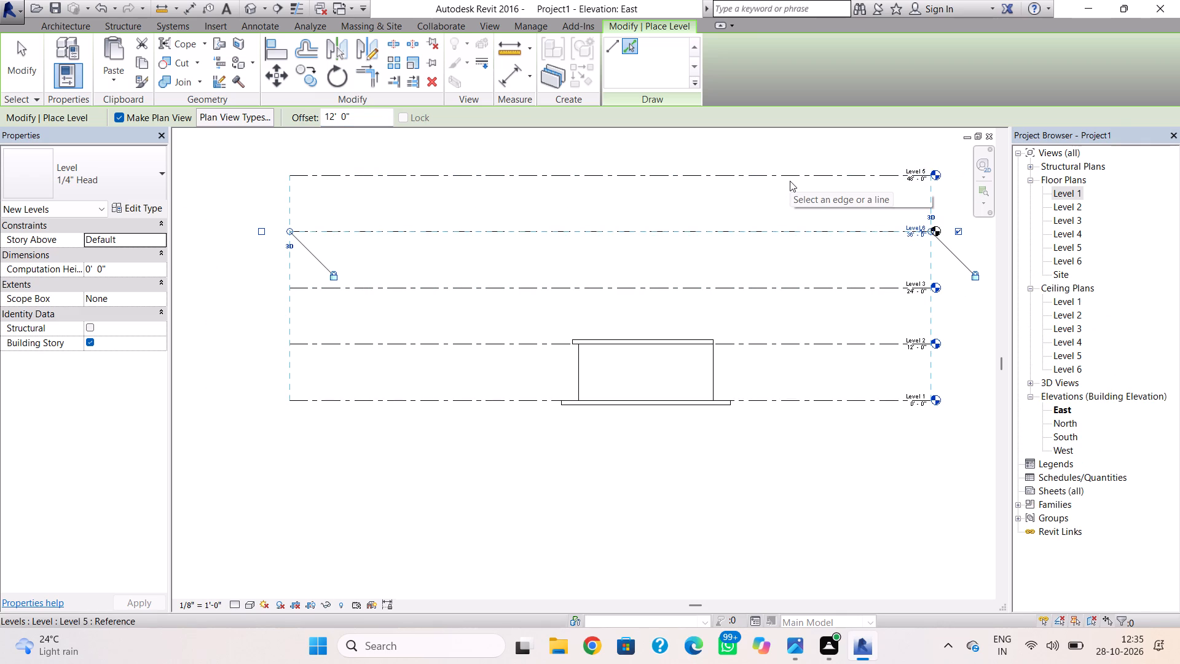
pyautogui.click(790, 180)
pyautogui.press('Escape')
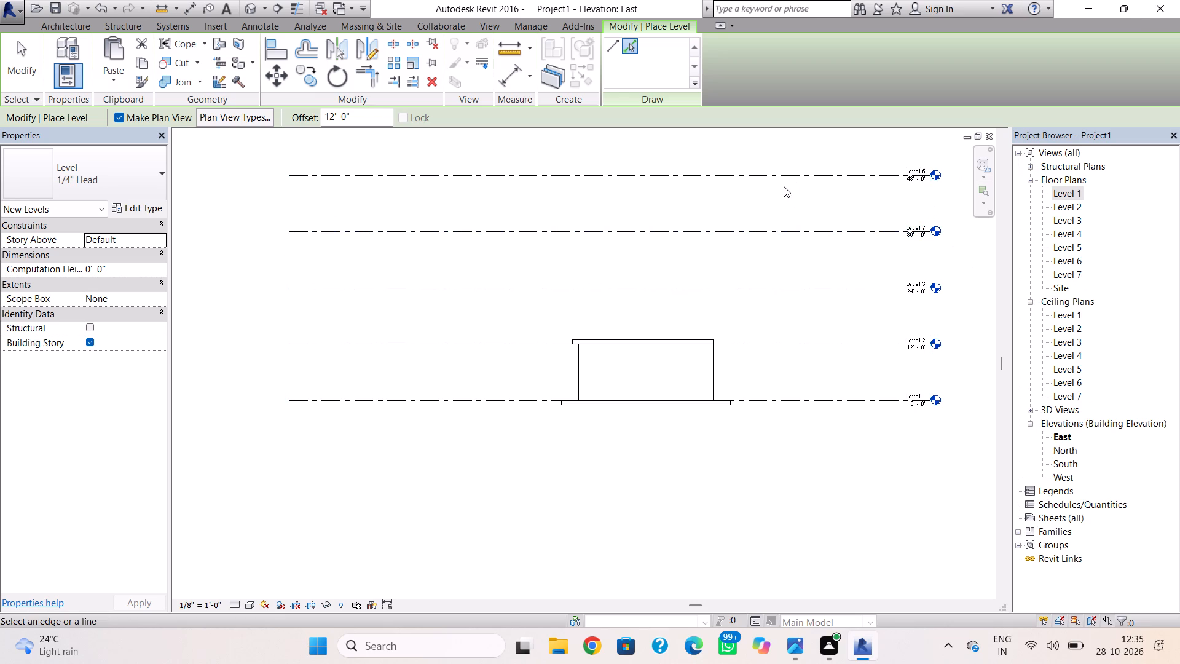
pyautogui.press('Escape')
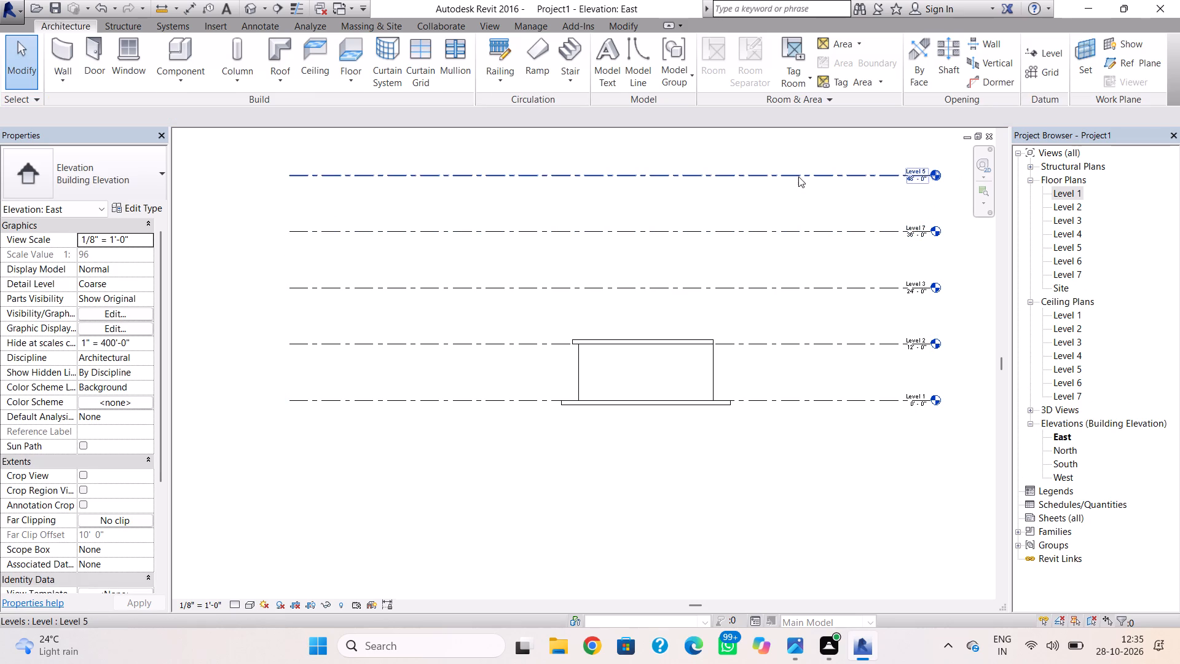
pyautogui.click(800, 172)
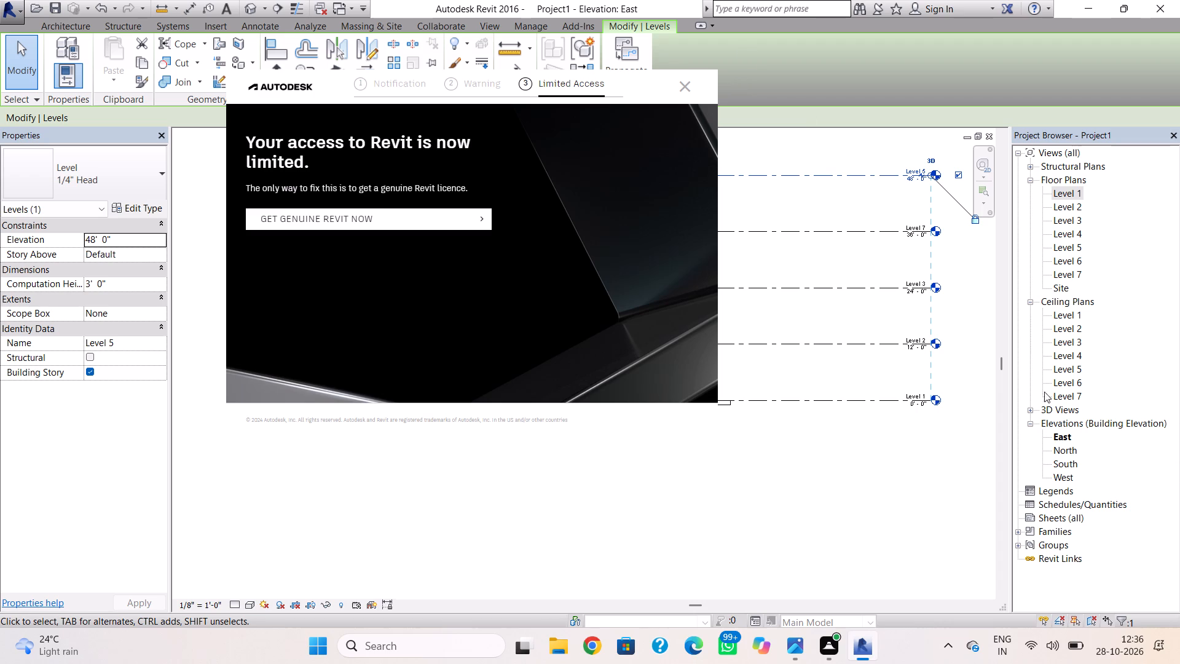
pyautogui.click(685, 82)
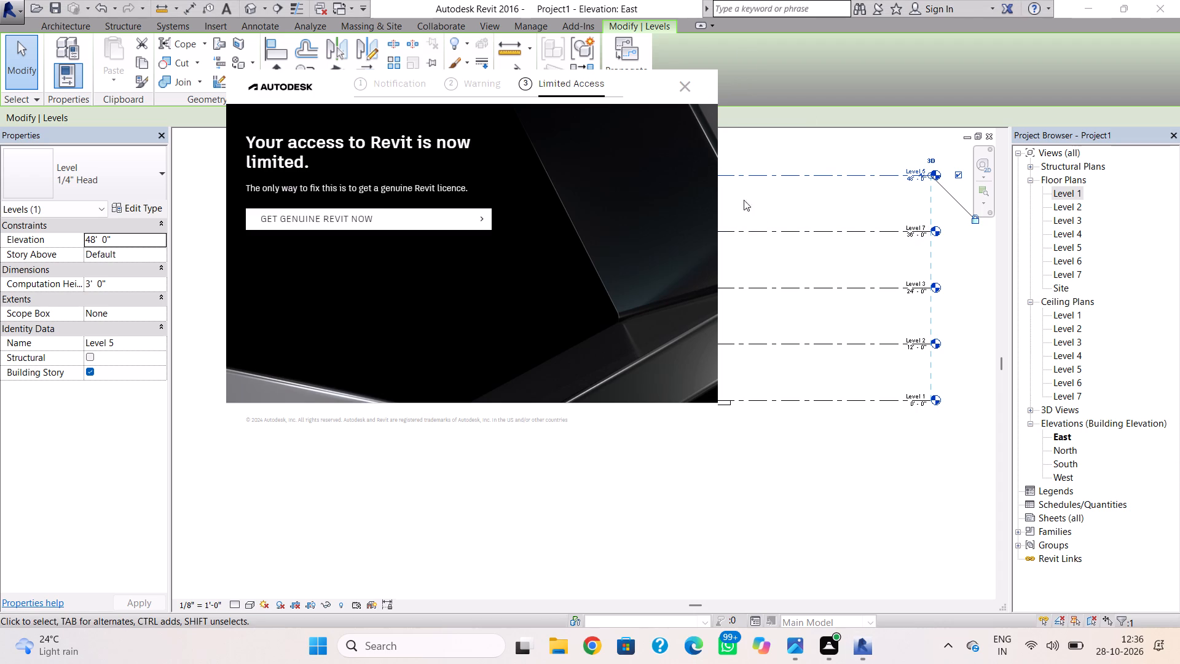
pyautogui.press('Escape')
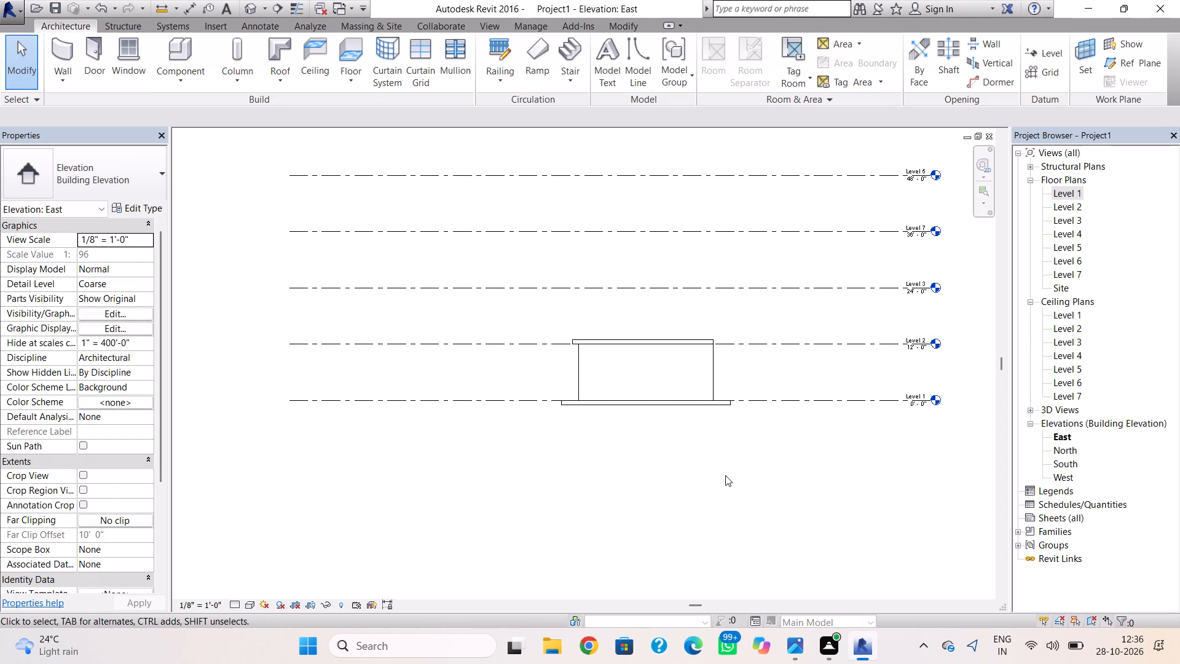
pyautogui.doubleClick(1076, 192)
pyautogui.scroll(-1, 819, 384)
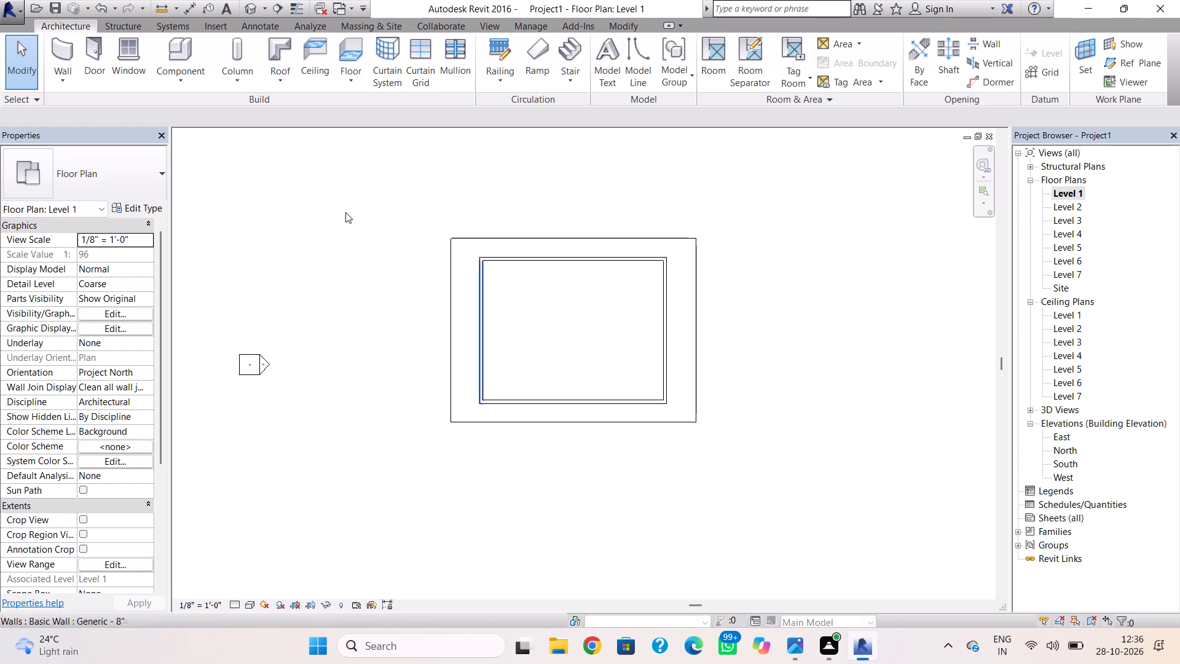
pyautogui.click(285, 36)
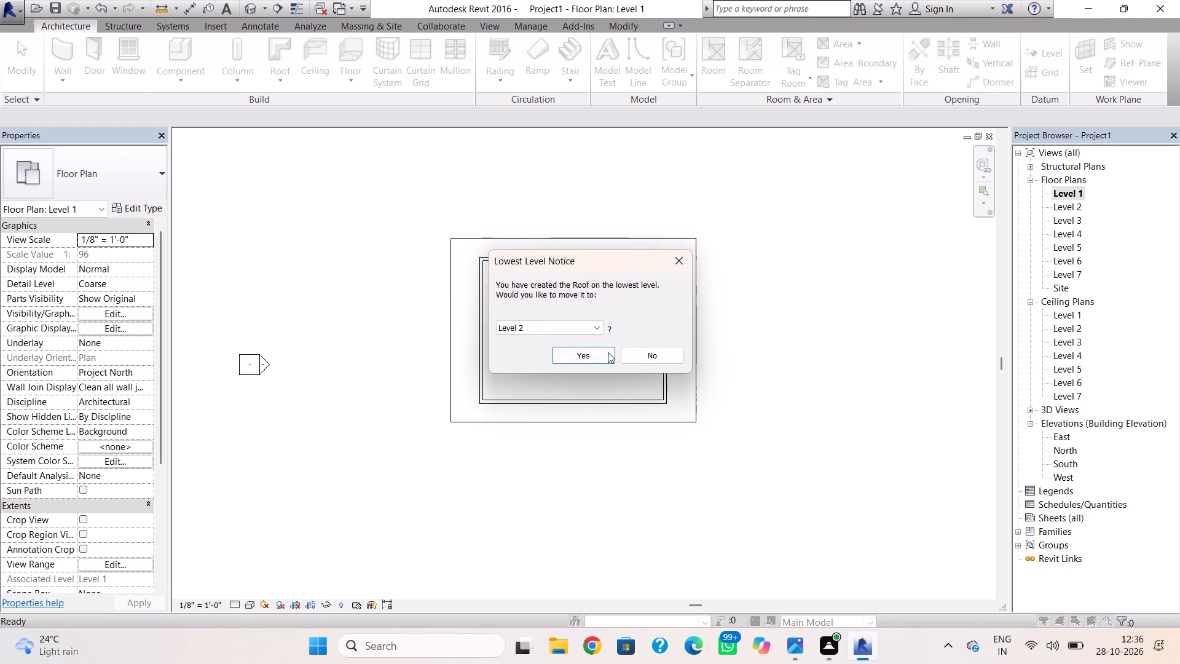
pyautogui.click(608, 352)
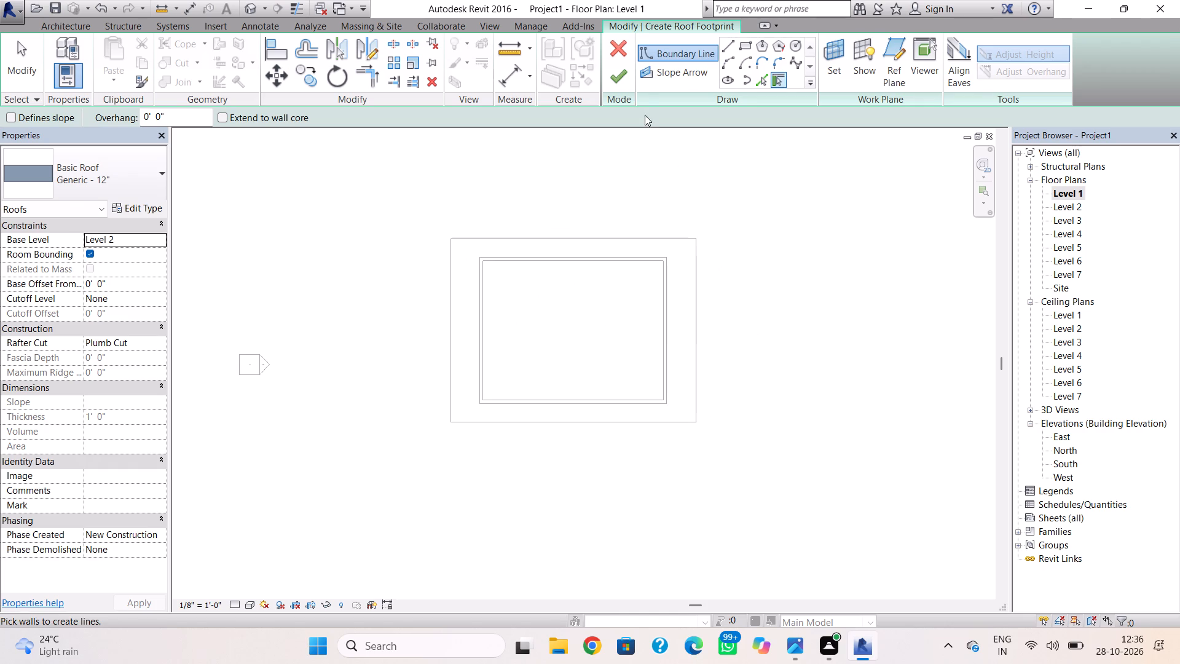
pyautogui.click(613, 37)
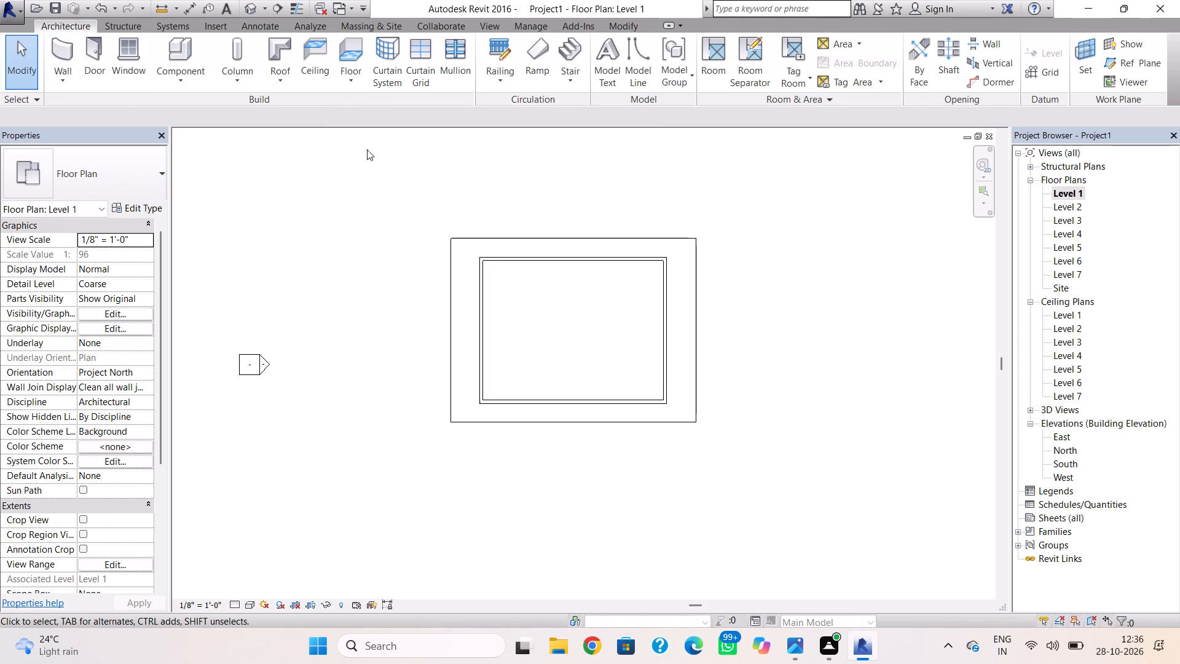
# View the building in 3D, and open the Level 2 floor plan.
pyautogui.click(245, 9)
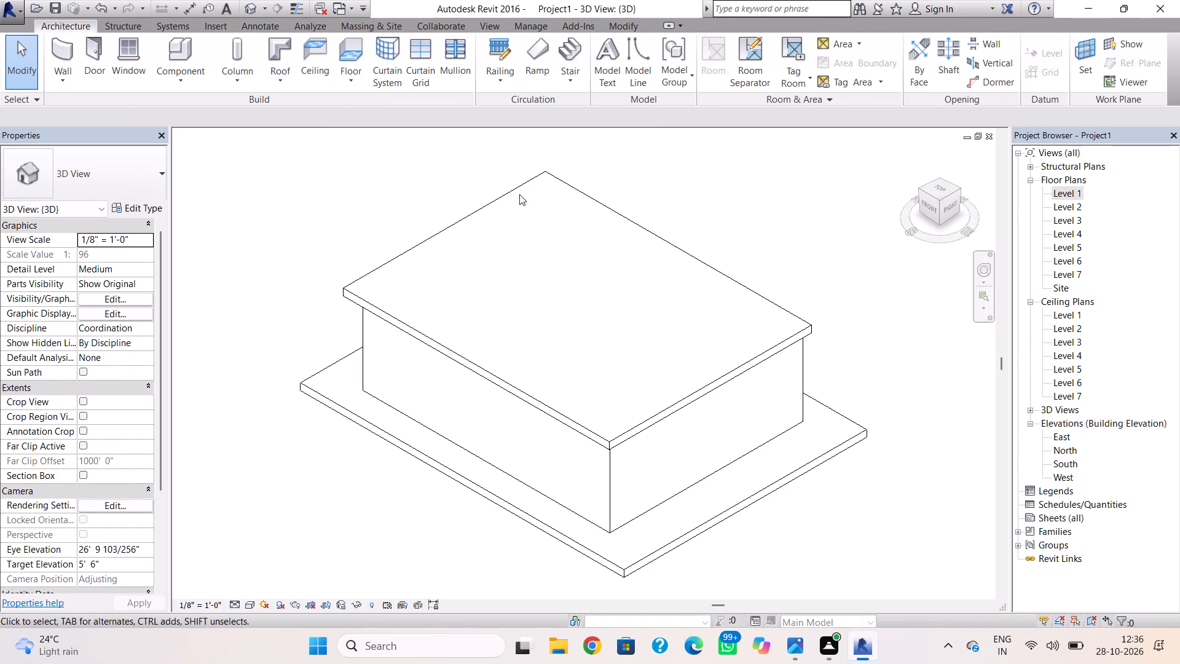
pyautogui.click(1066, 210)
pyautogui.click(1066, 210)
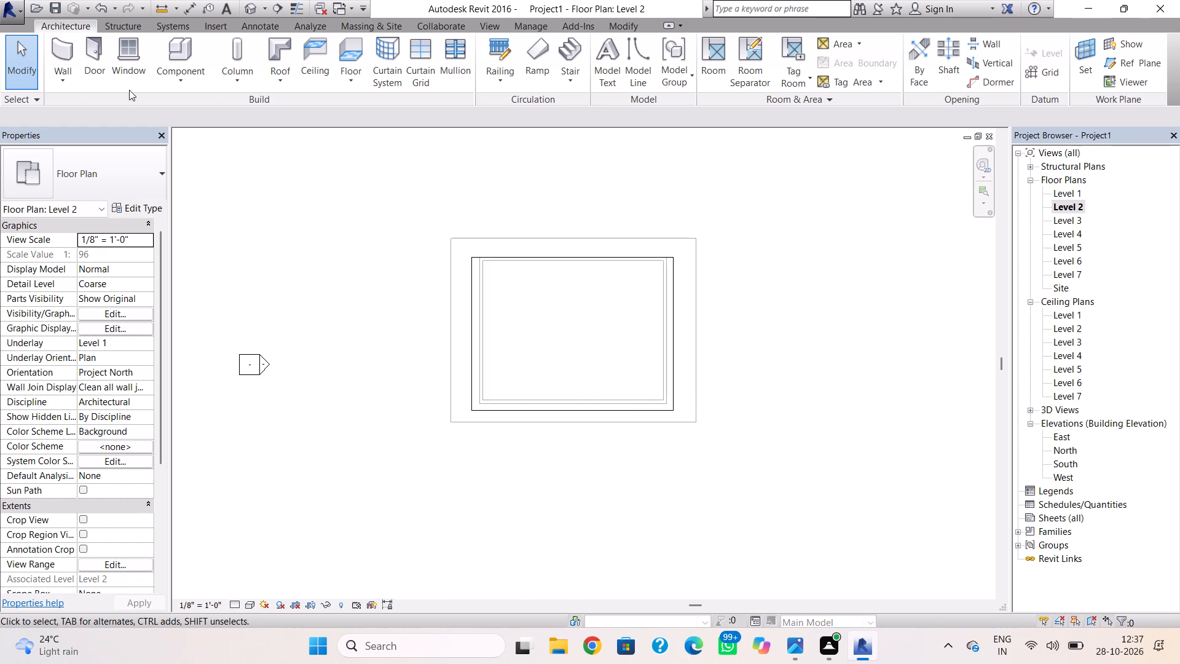
# Draw a 12' high Generic - 8" wall about 36'-4" long along the south wall below, with location line Finish Face: Exterior.
pyautogui.click(64, 57)
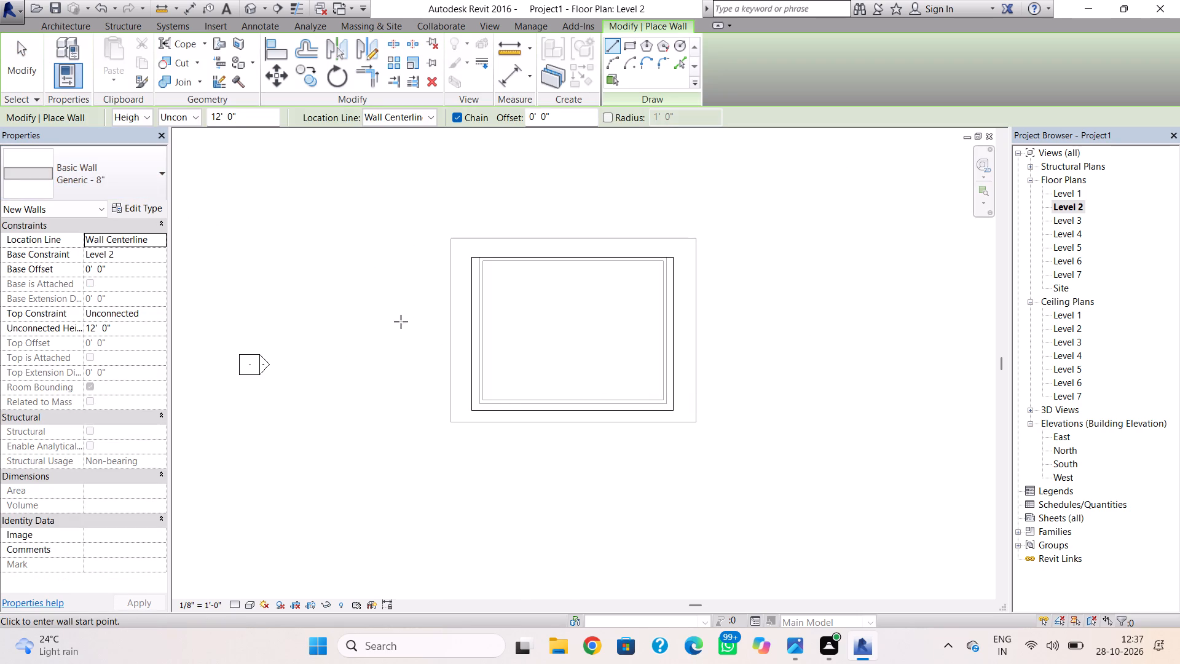
pyautogui.scroll(7, 486, 409)
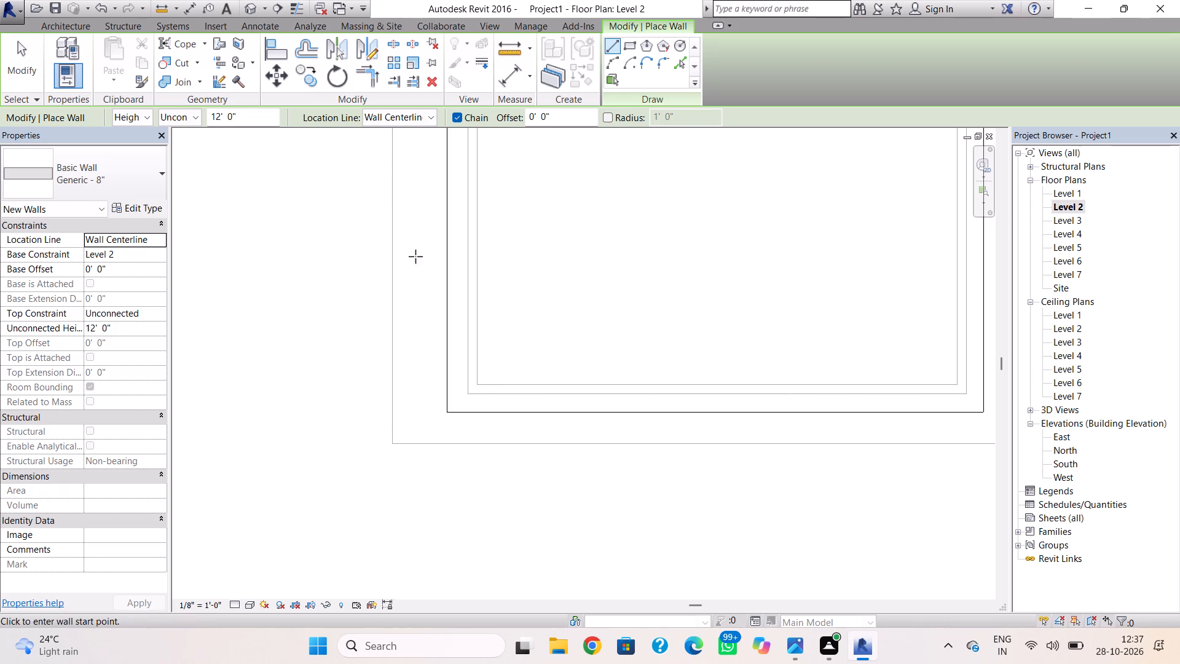
pyautogui.click(404, 122)
pyautogui.click(439, 154)
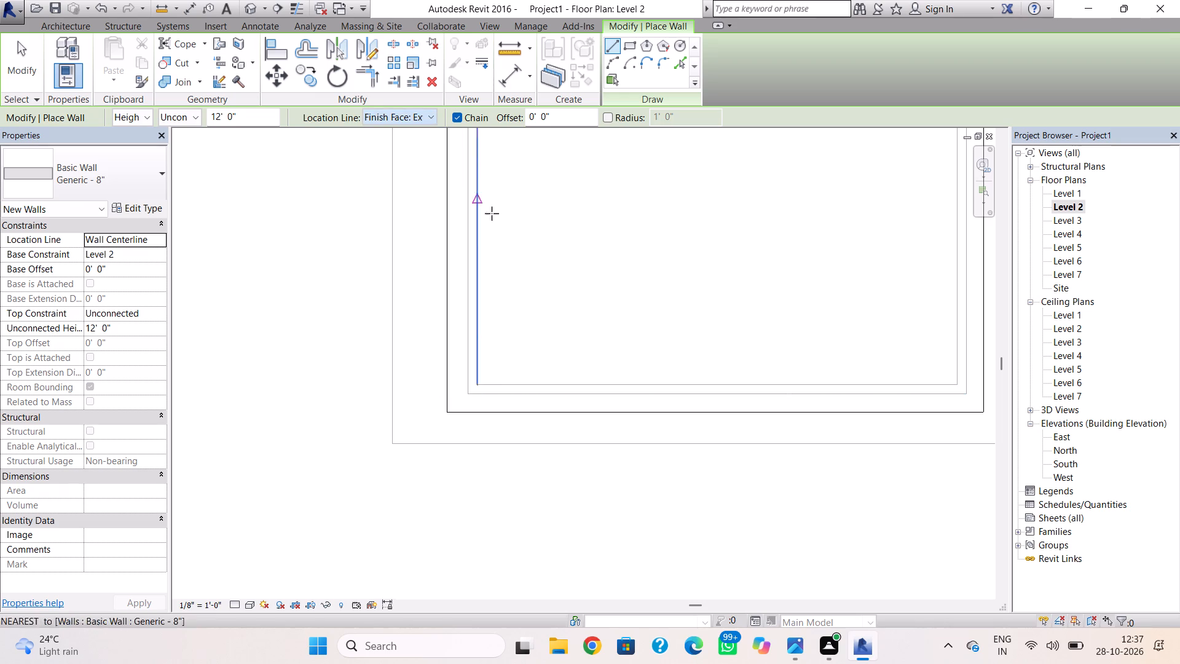
pyautogui.click(470, 390)
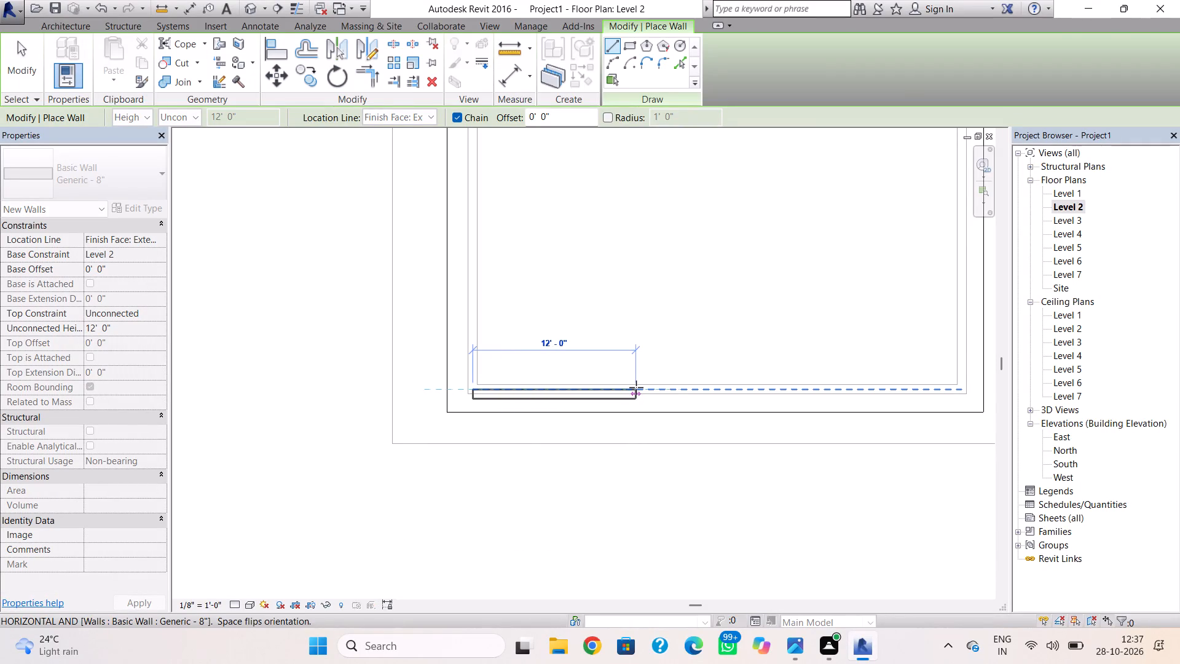
pyautogui.press('Escape')
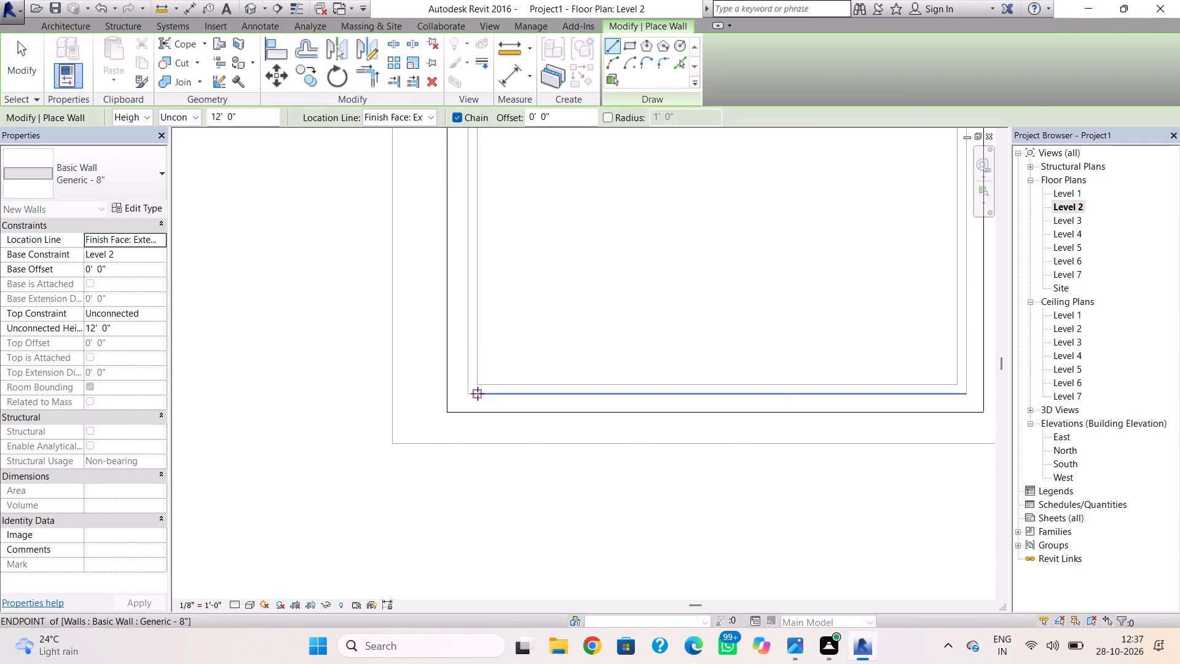
pyautogui.scroll(7, 481, 403)
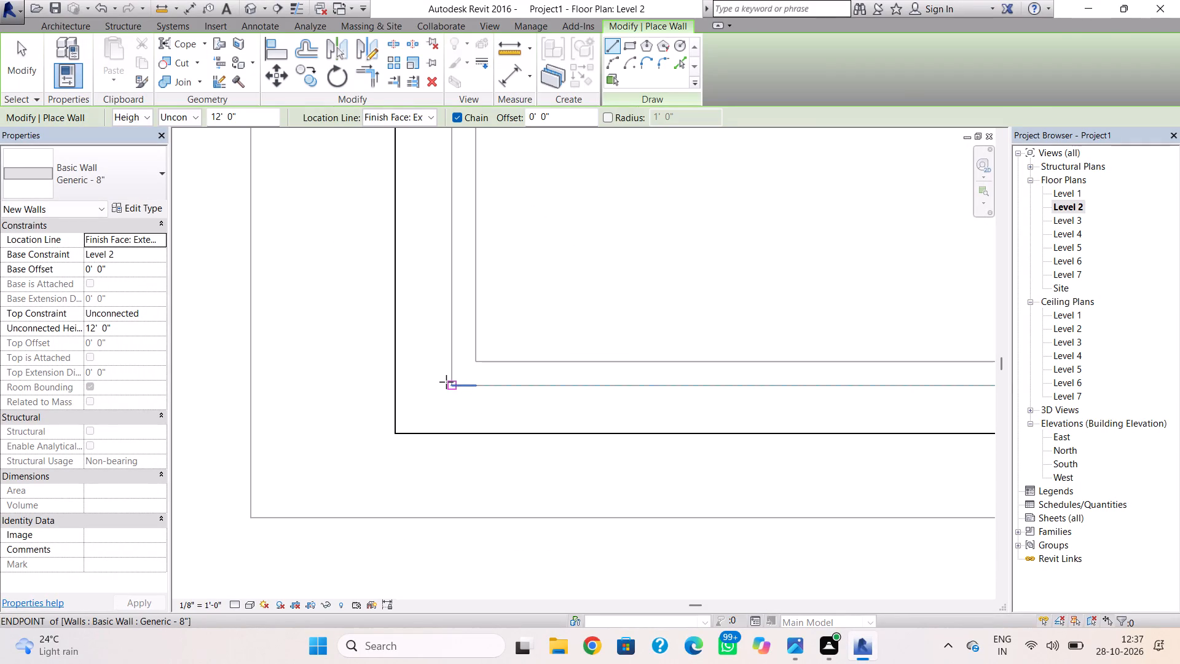
pyautogui.click(446, 382)
pyautogui.press('space')
pyautogui.scroll(-1, 894, 383)
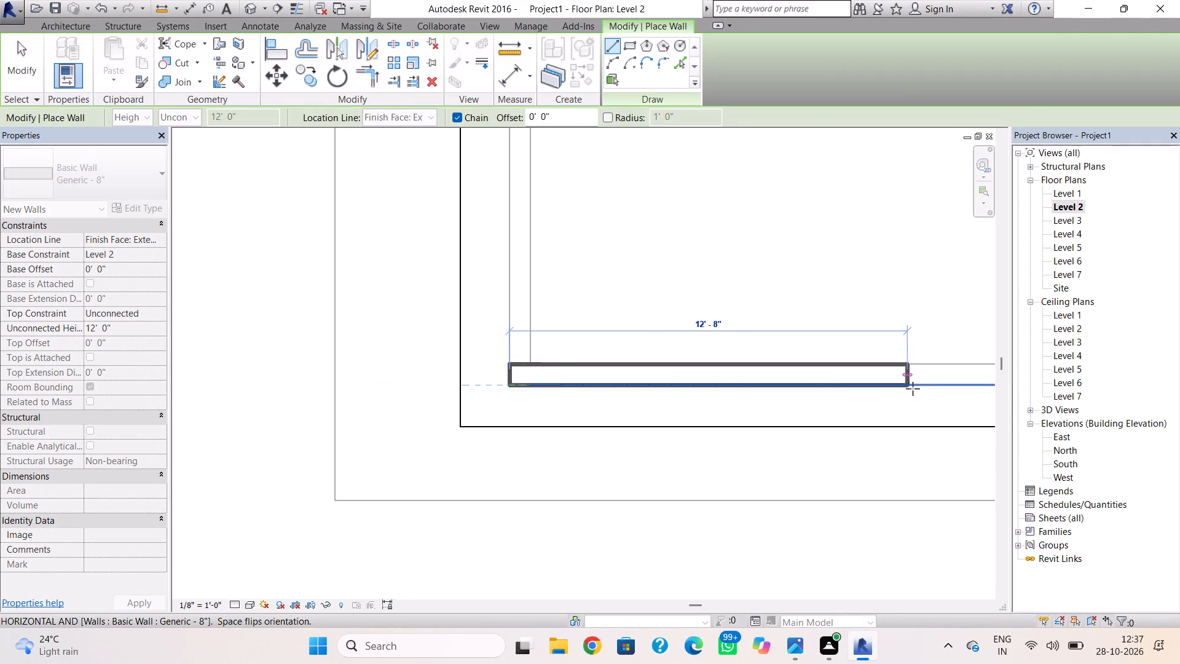
pyautogui.scroll(-2, 913, 389)
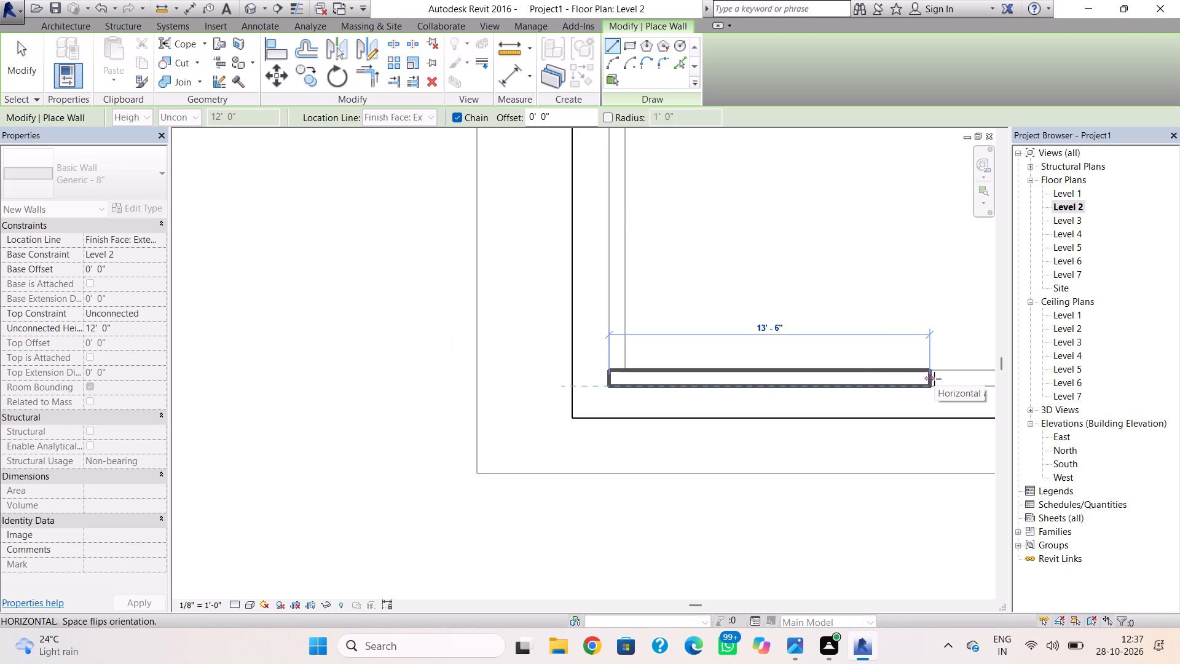
pyautogui.scroll(-3, 980, 365)
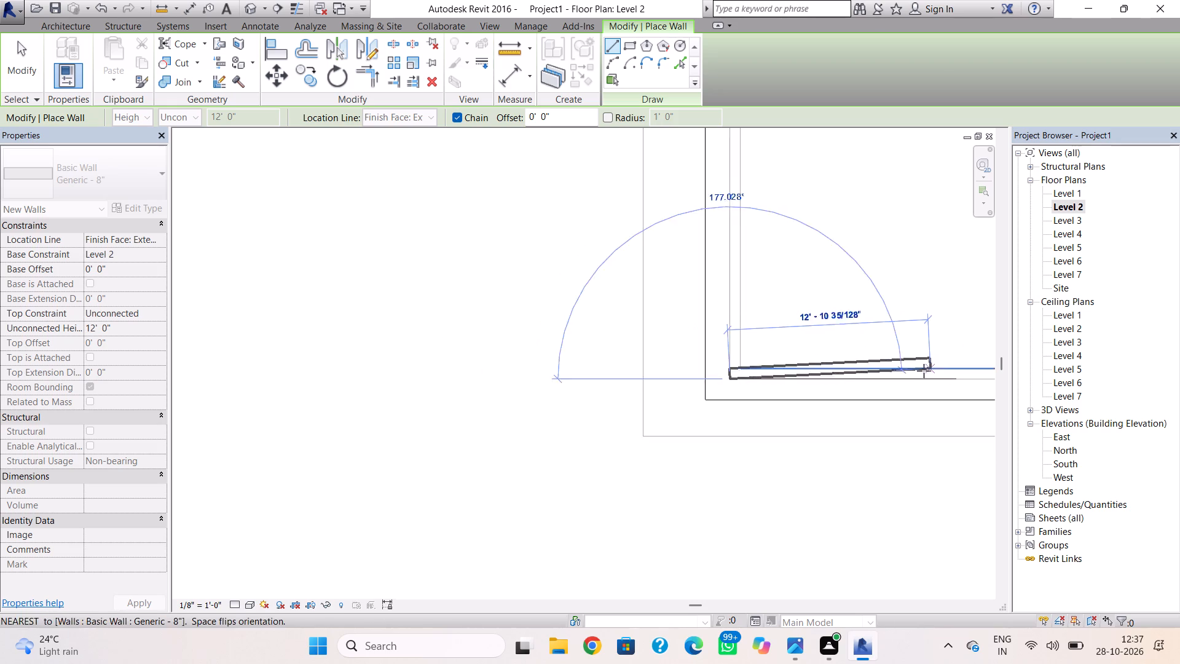
pyautogui.moveTo(918, 373); pyautogui.dragTo(454, 389, button='middle')
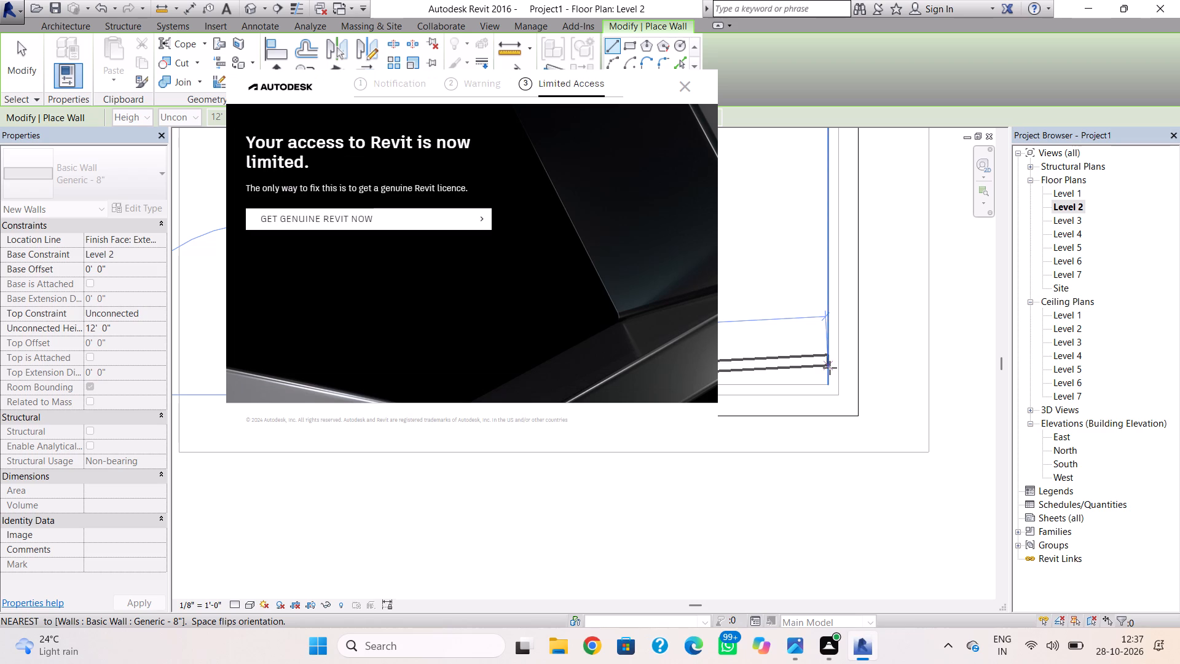
pyautogui.click(688, 91)
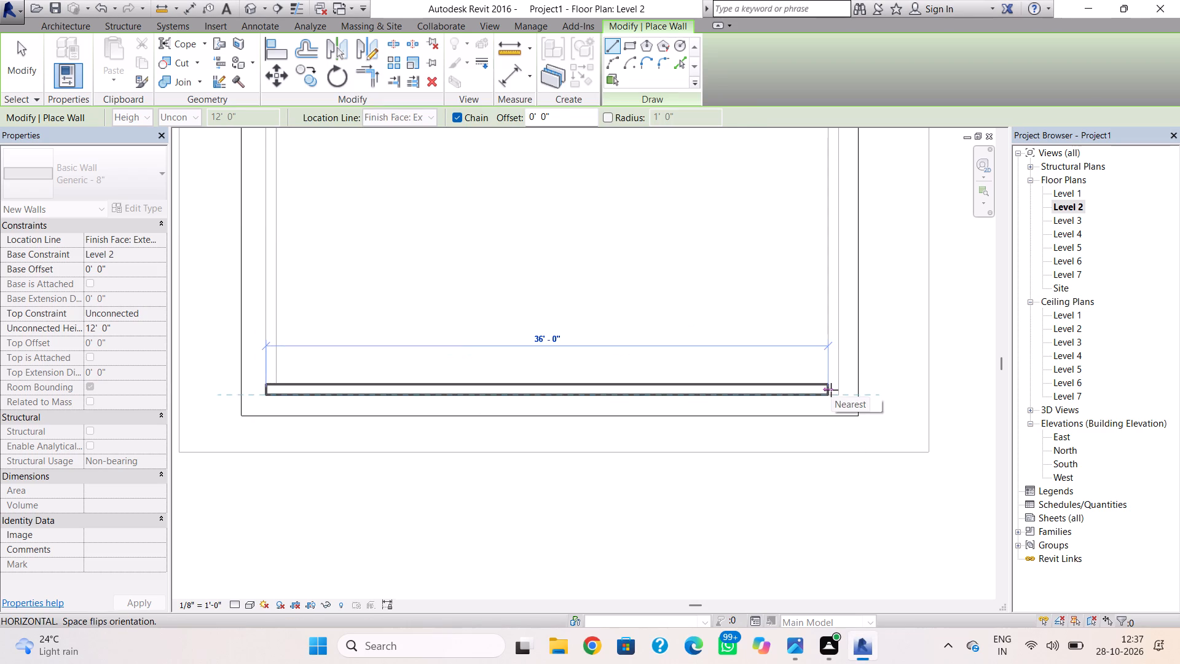
pyautogui.scroll(4, 831, 390)
pyautogui.click(828, 399)
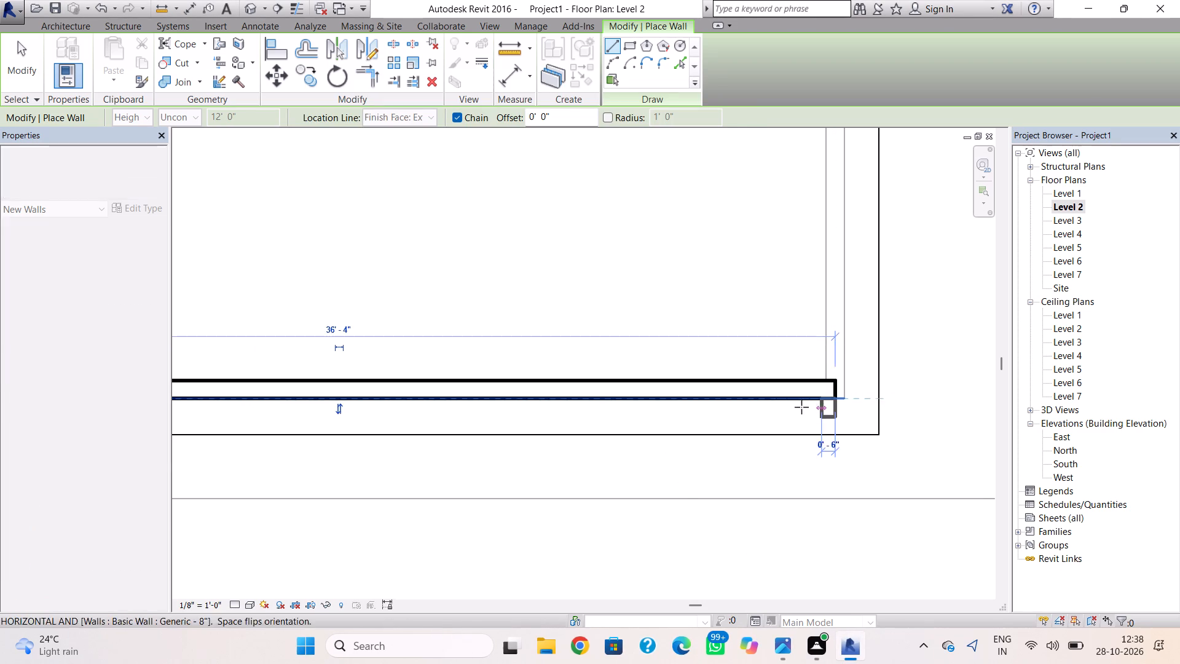
pyautogui.press('Escape')
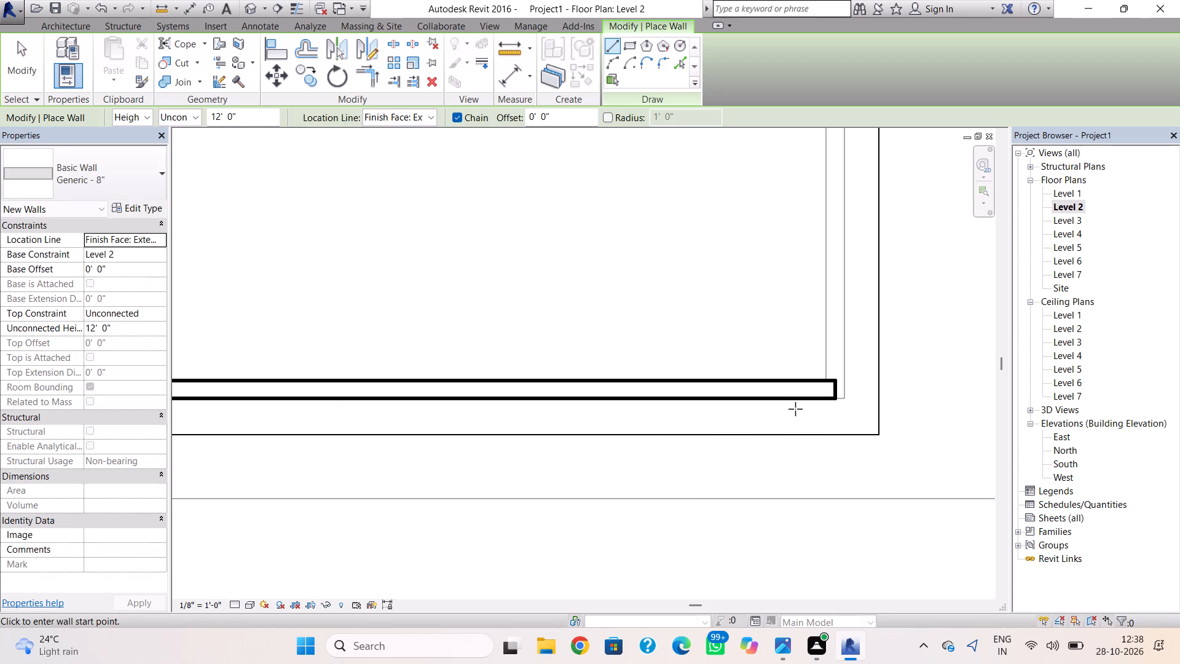
pyautogui.press('Escape')
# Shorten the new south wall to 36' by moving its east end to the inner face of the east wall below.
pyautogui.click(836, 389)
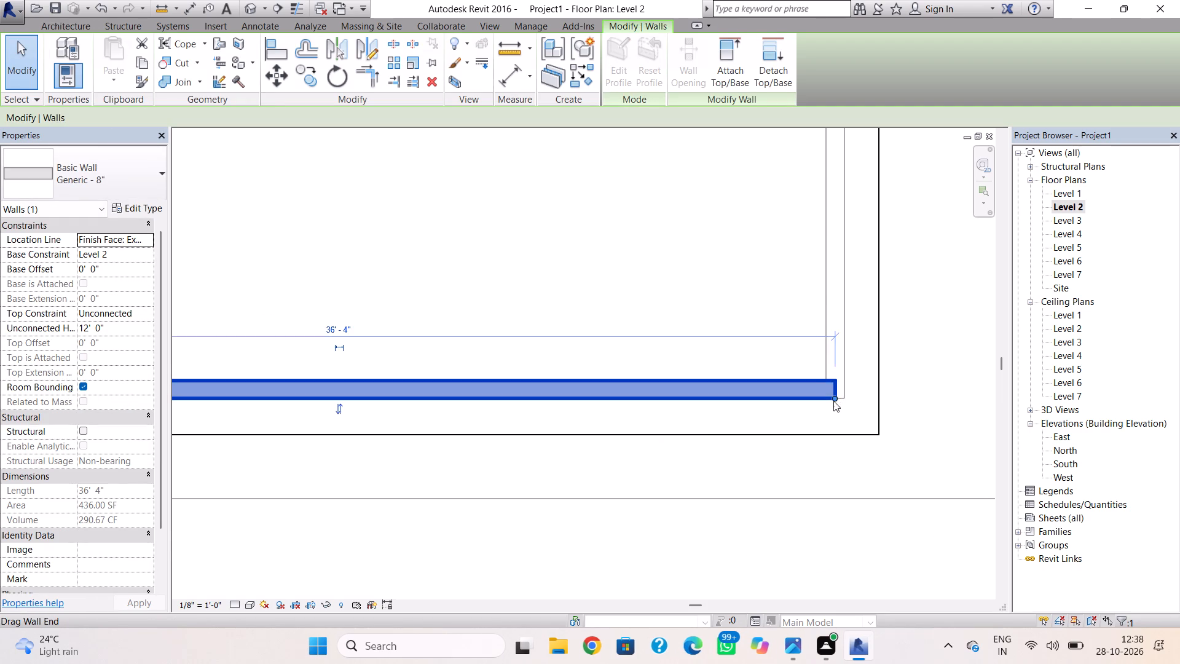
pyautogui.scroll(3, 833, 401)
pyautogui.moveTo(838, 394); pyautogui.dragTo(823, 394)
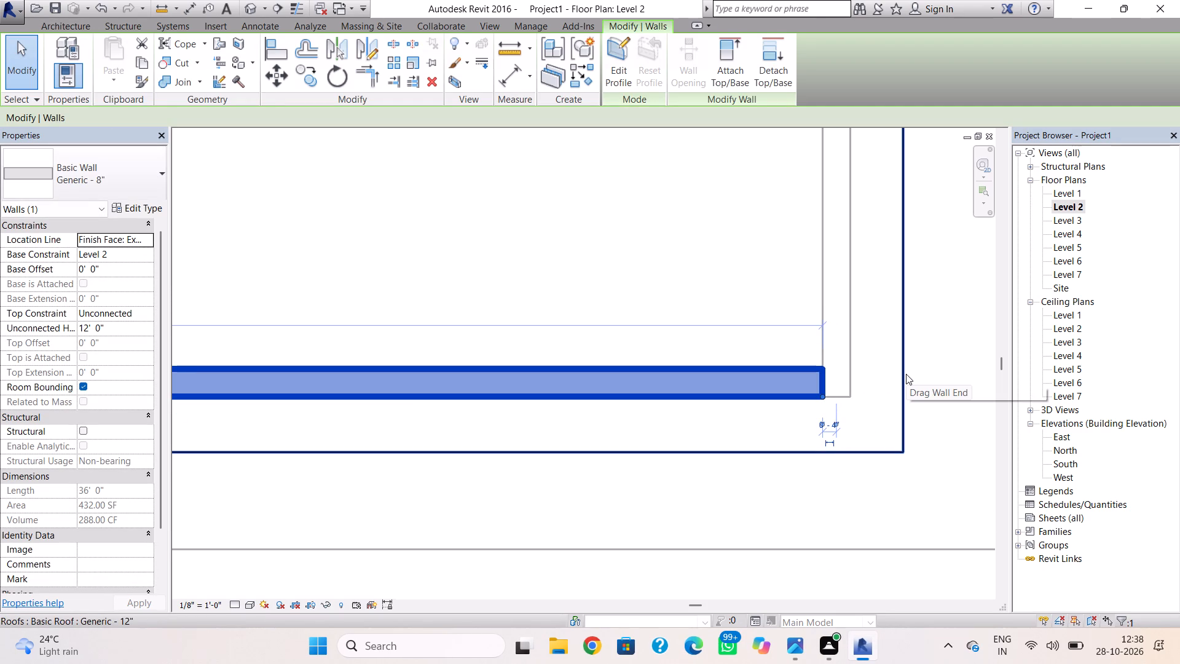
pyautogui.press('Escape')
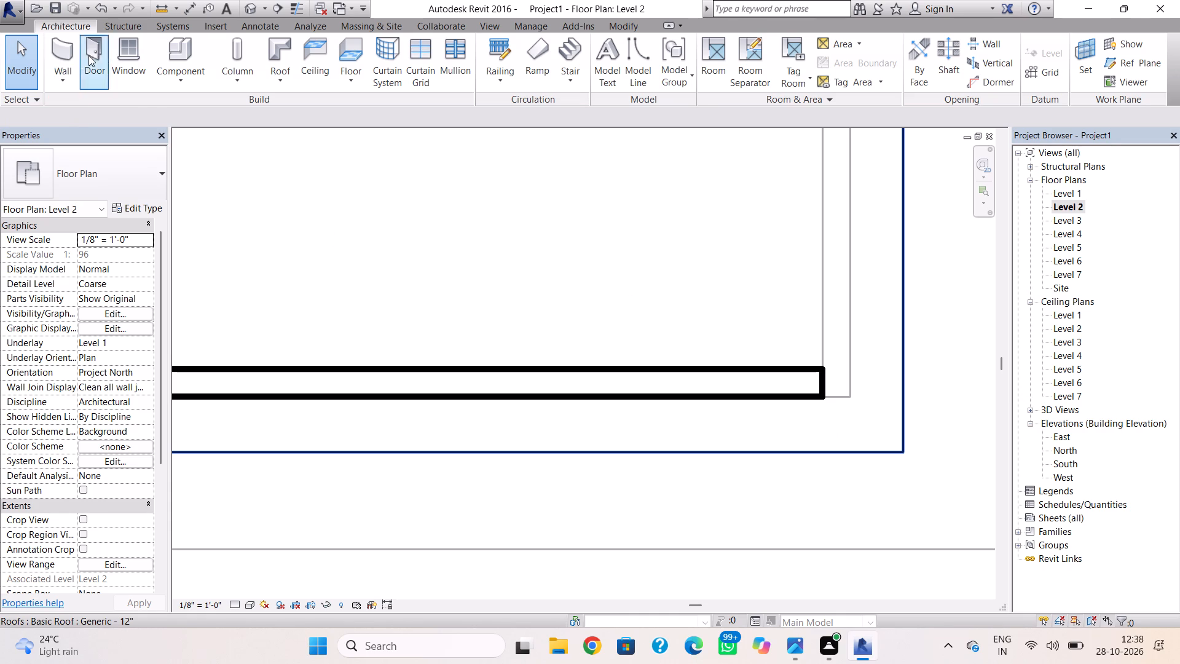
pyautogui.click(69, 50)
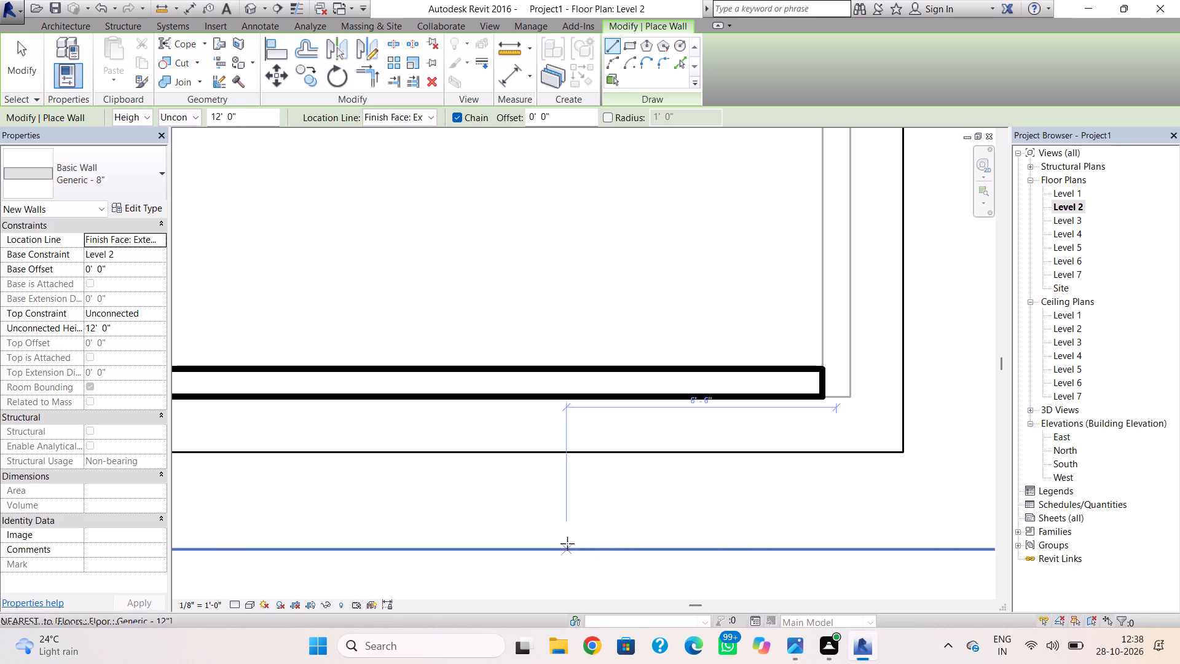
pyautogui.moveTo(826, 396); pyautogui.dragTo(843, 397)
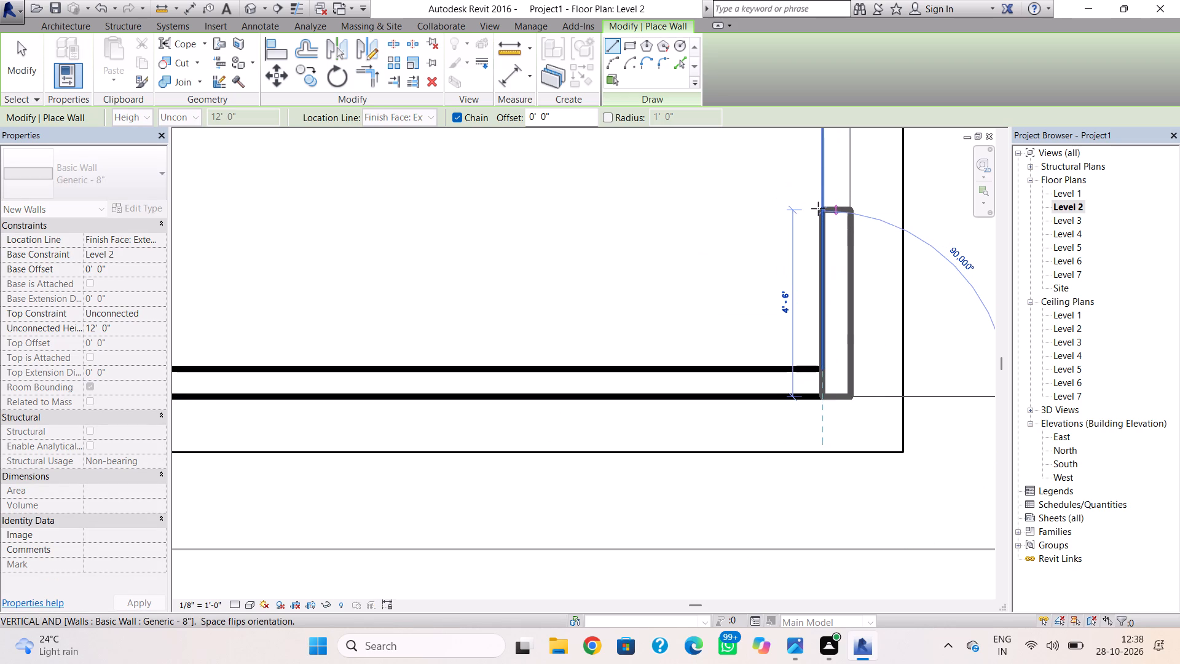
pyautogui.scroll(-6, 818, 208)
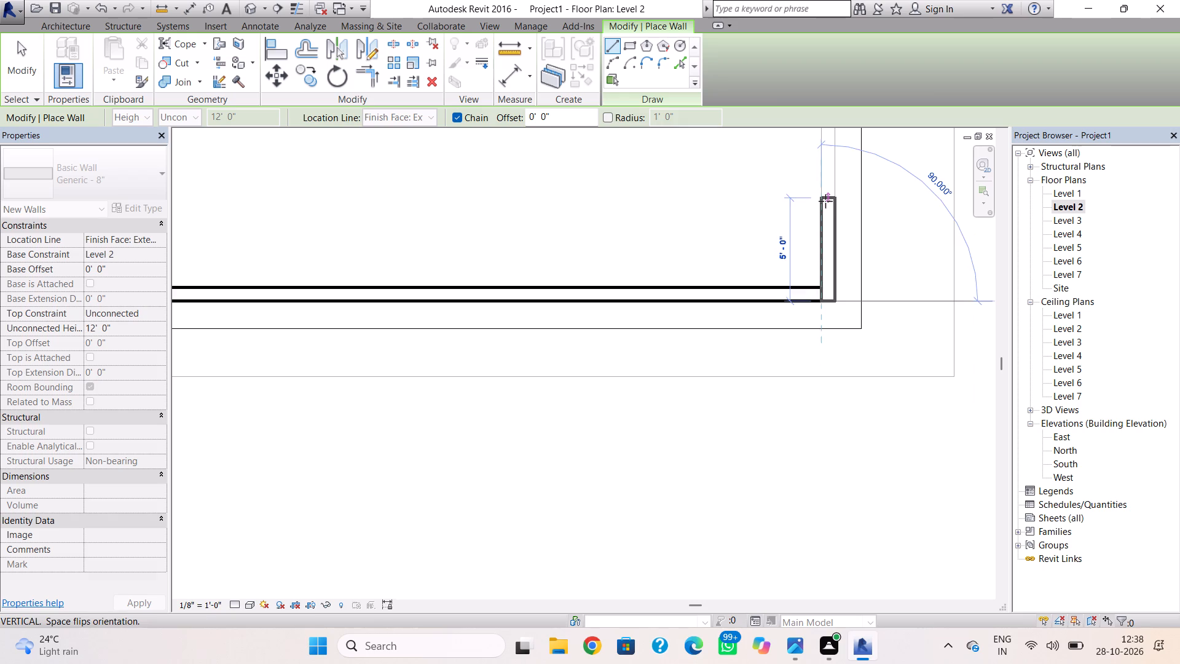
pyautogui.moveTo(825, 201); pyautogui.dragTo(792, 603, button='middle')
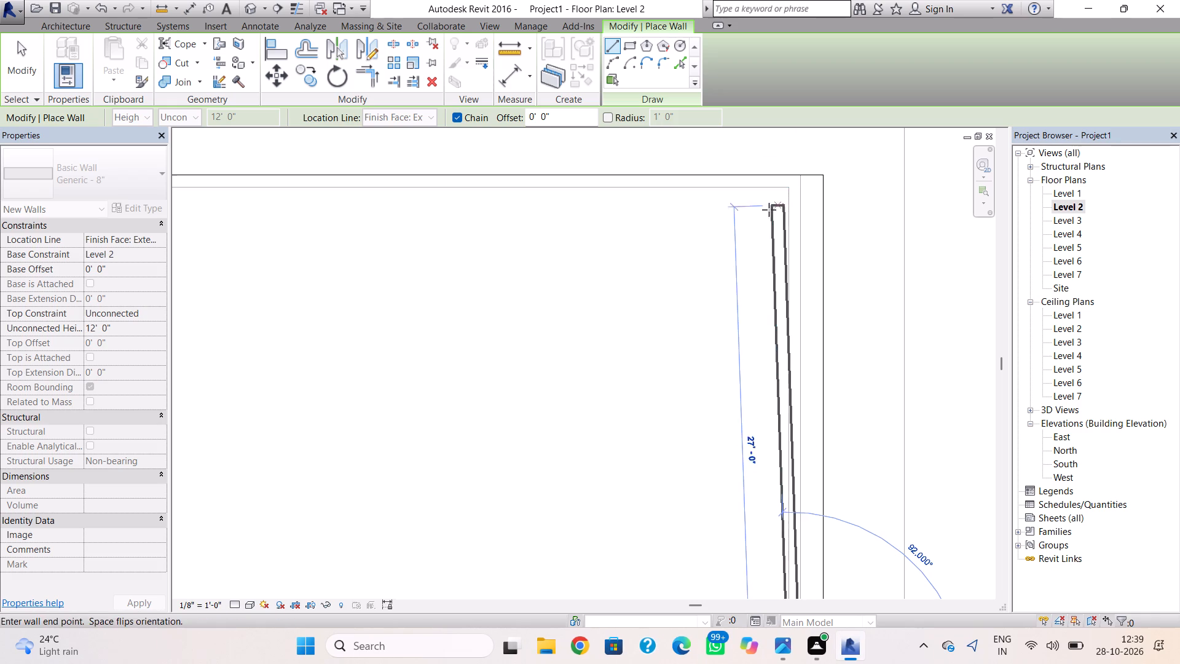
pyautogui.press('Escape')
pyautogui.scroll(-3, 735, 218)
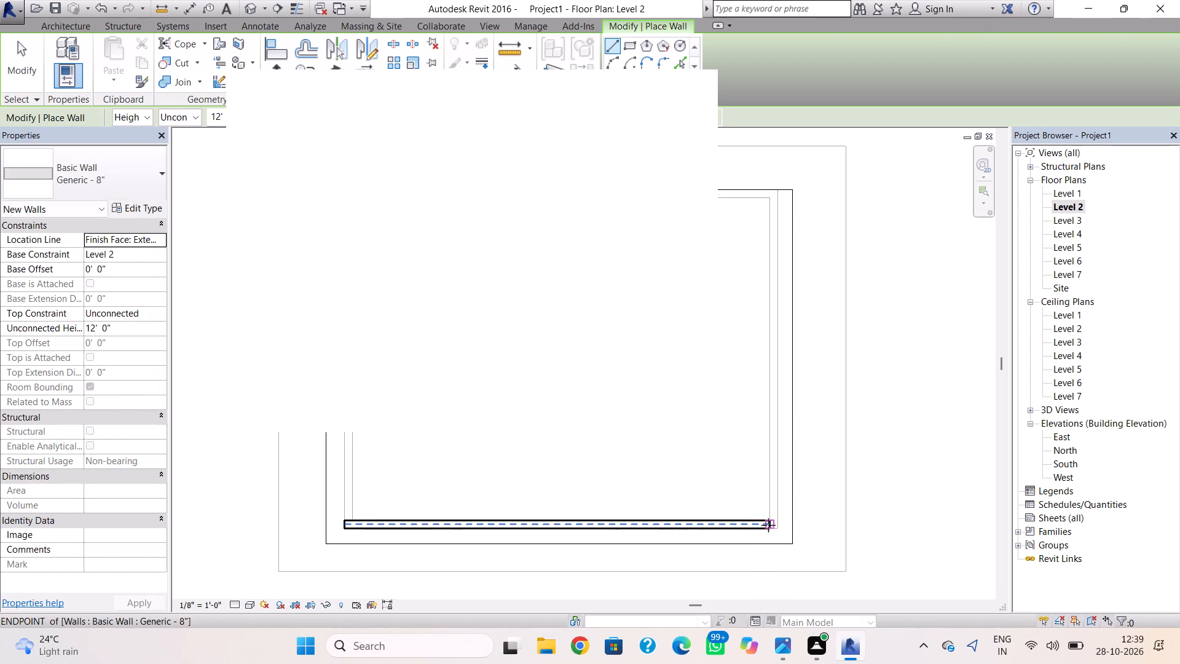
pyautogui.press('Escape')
# Pull the east end of the Level 2 south wall westward, making the wall about 15'-6" long.
pyautogui.click(768, 526)
pyautogui.moveTo(771, 527); pyautogui.dragTo(651, 539)
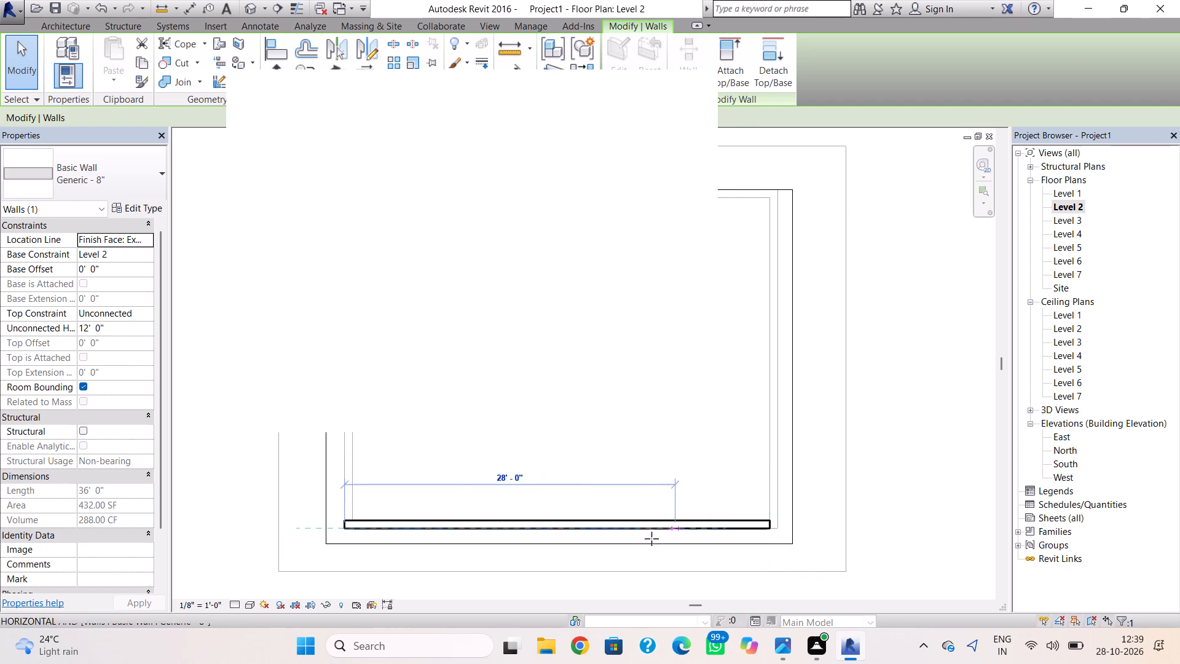
pyautogui.moveTo(651, 539); pyautogui.dragTo(529, 526)
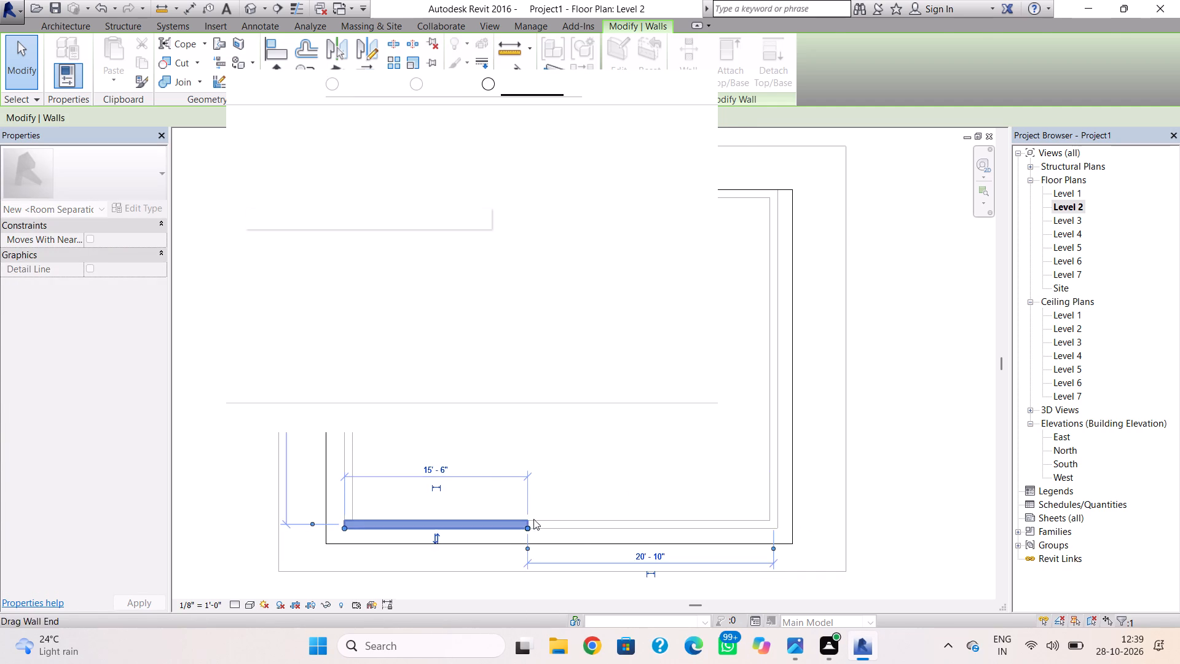
pyautogui.click(580, 462)
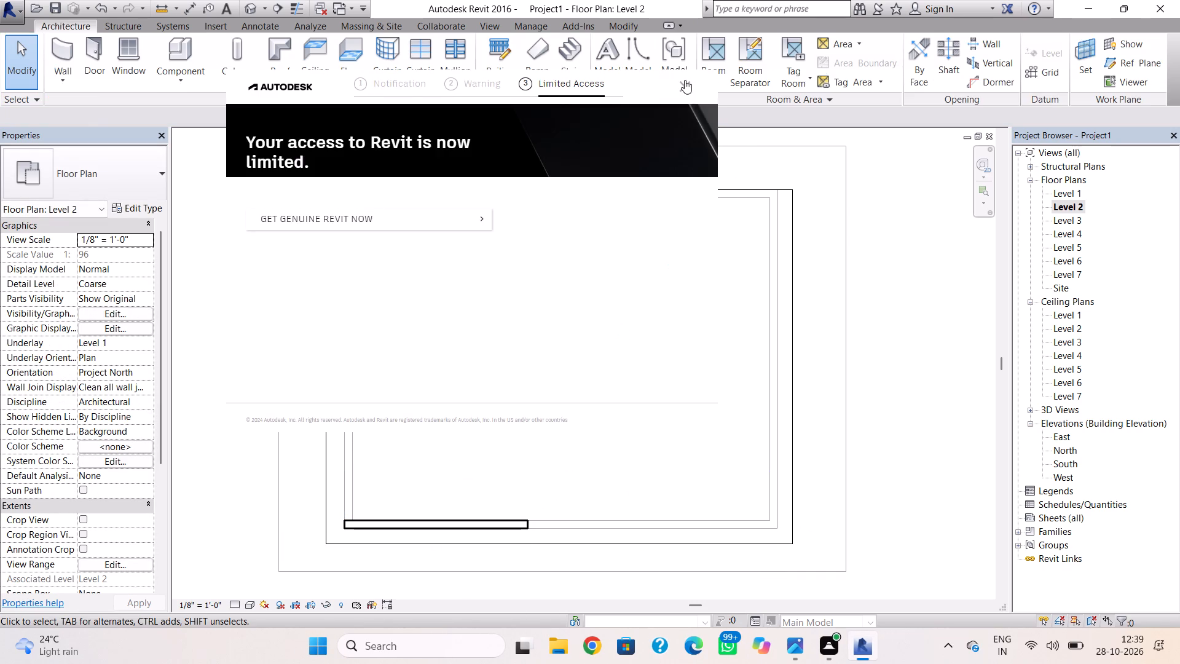
pyautogui.click(685, 80)
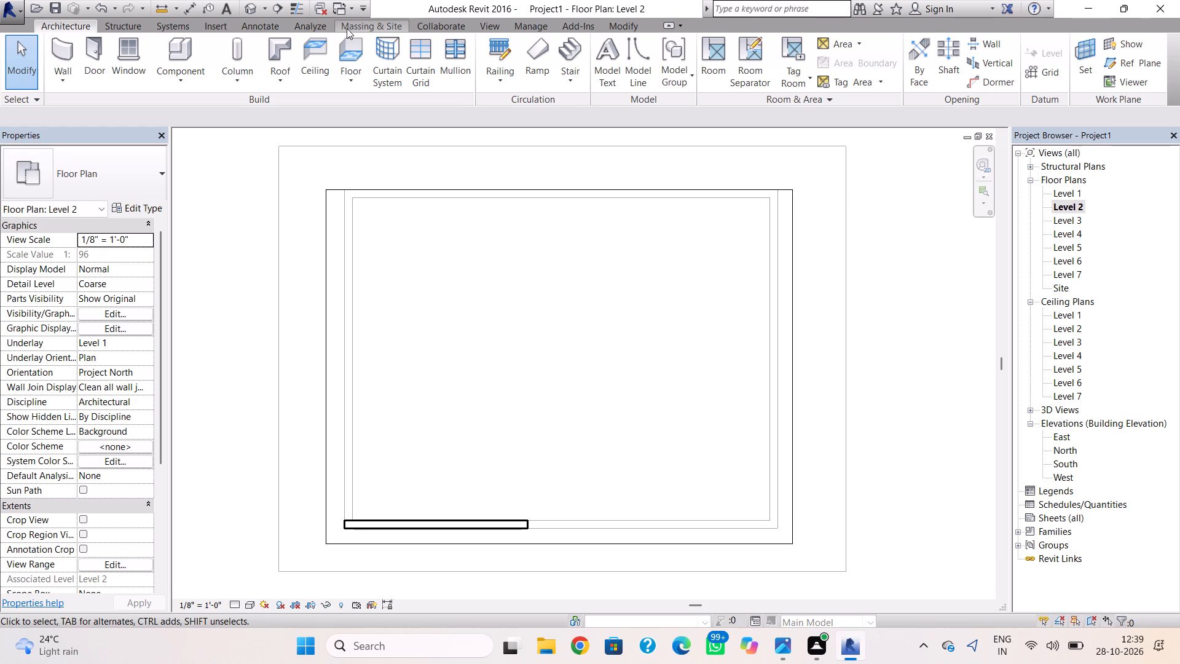
# Draw a 28' long, 12' high wall on Level 2 along the west side, starting from the south wall's west end.
pyautogui.click(71, 36)
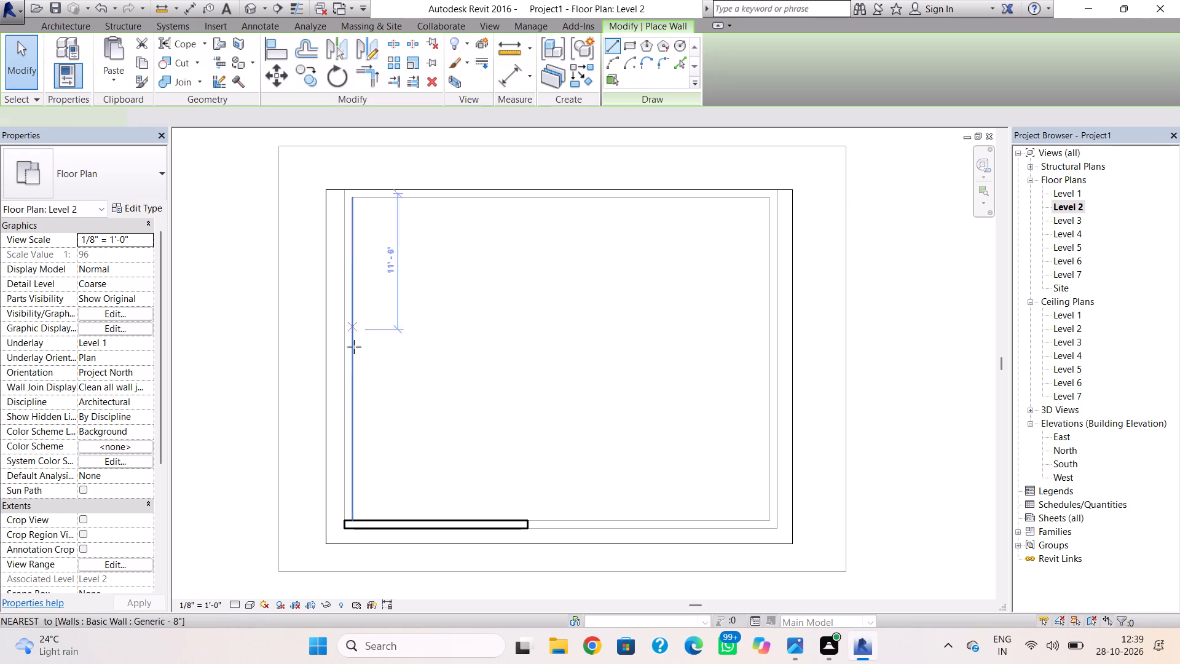
pyautogui.scroll(4, 285, 527)
pyautogui.click(384, 510)
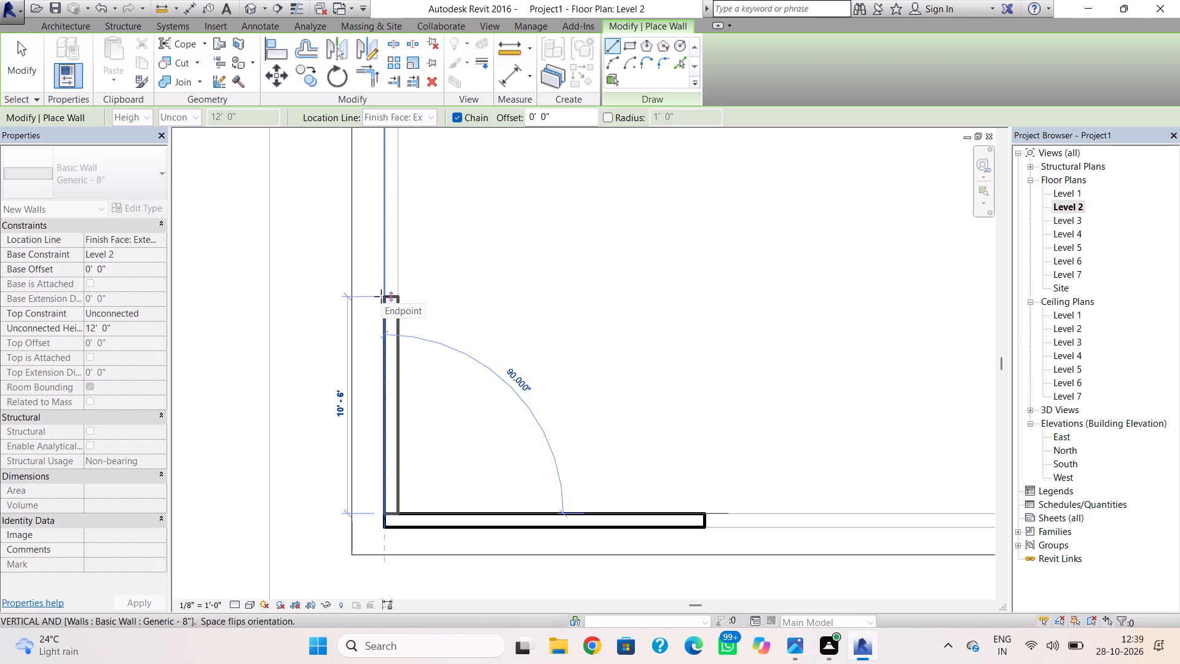
pyautogui.moveTo(383, 283); pyautogui.dragTo(363, 392, button='middle')
pyautogui.scroll(-3, 366, 232)
pyautogui.moveTo(366, 234); pyautogui.dragTo(366, 237, button='middle')
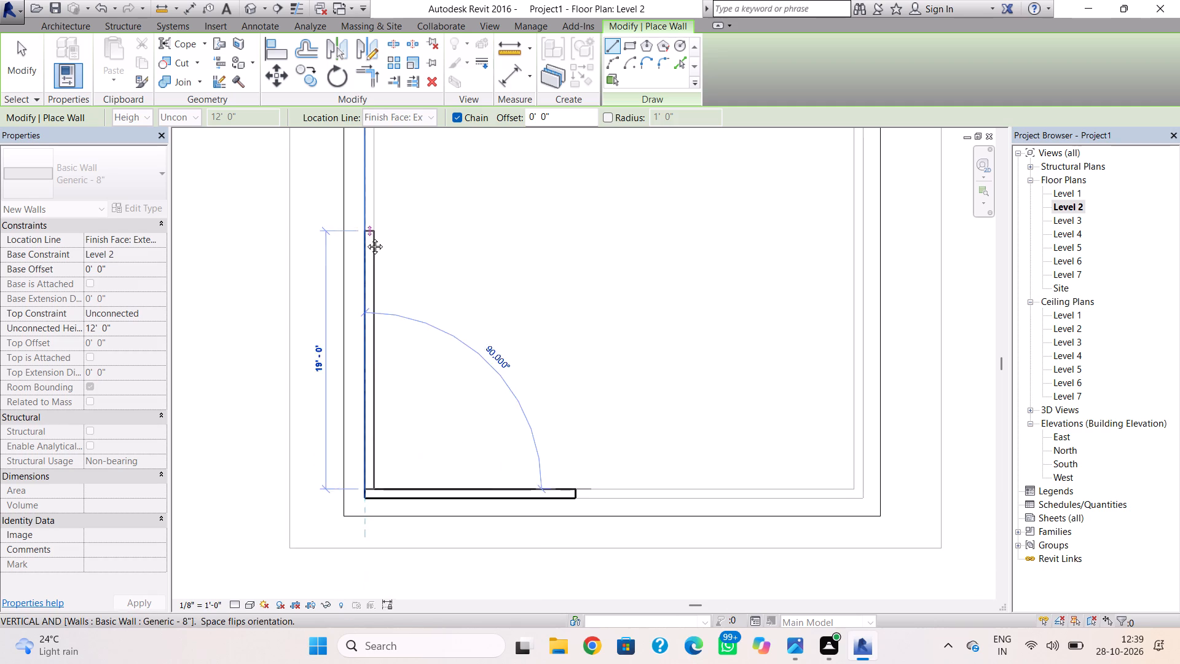
pyautogui.moveTo(366, 237); pyautogui.dragTo(328, 393, button='middle')
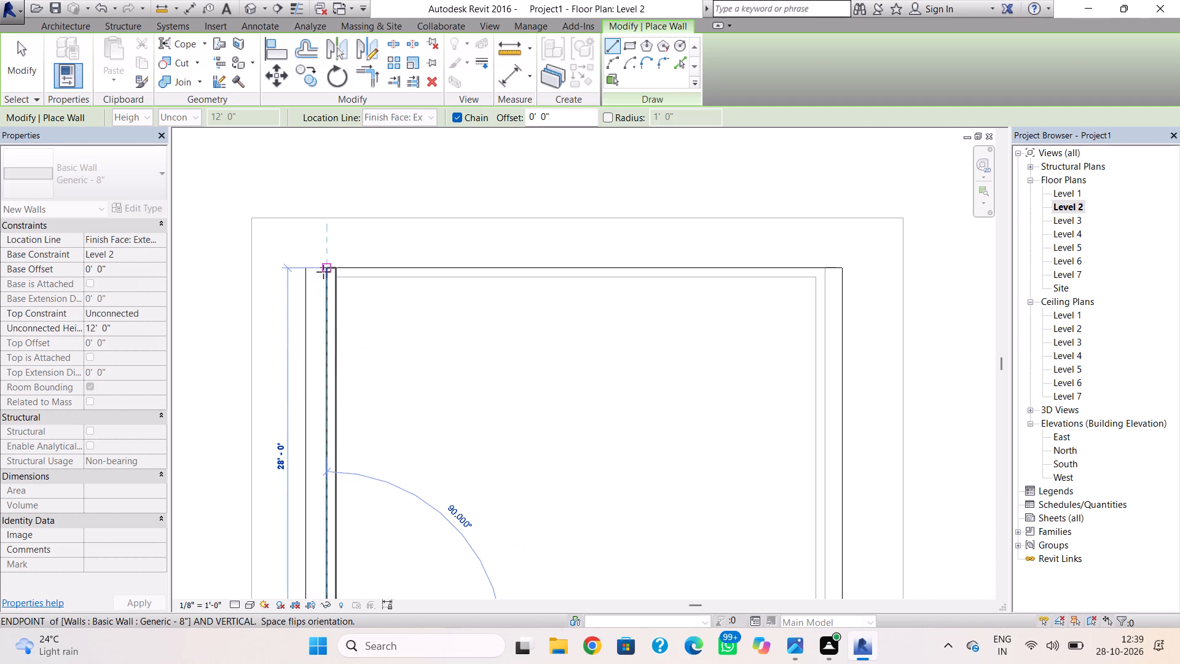
pyautogui.scroll(9, 323, 272)
pyautogui.click(329, 261)
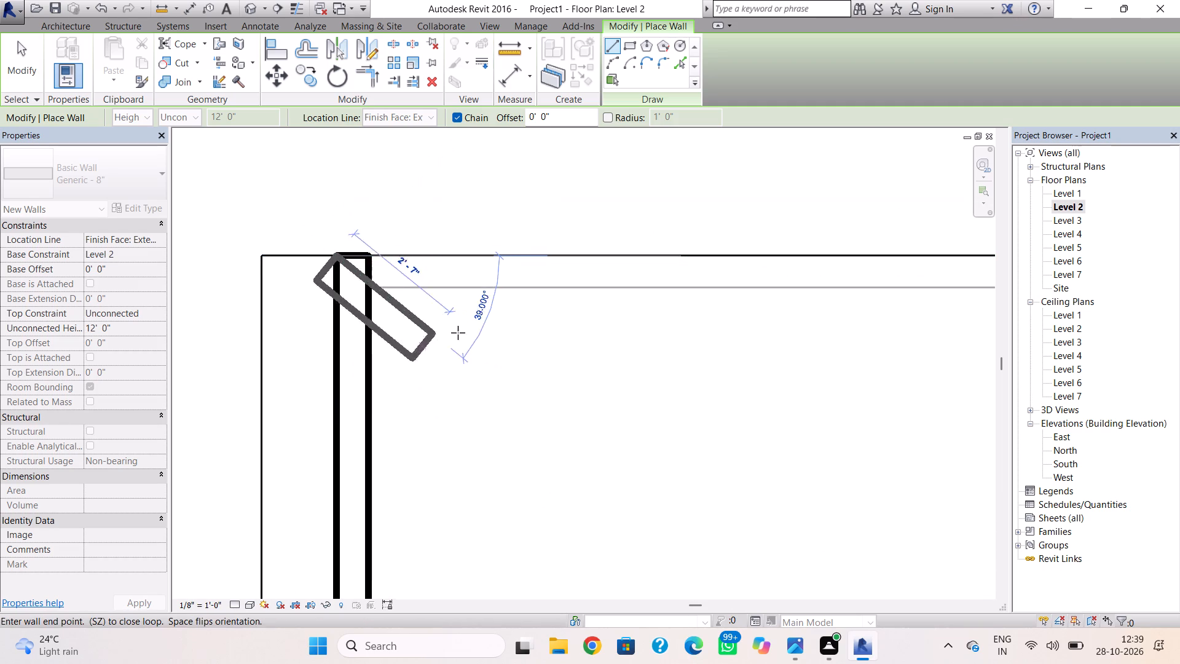
pyautogui.press('Escape')
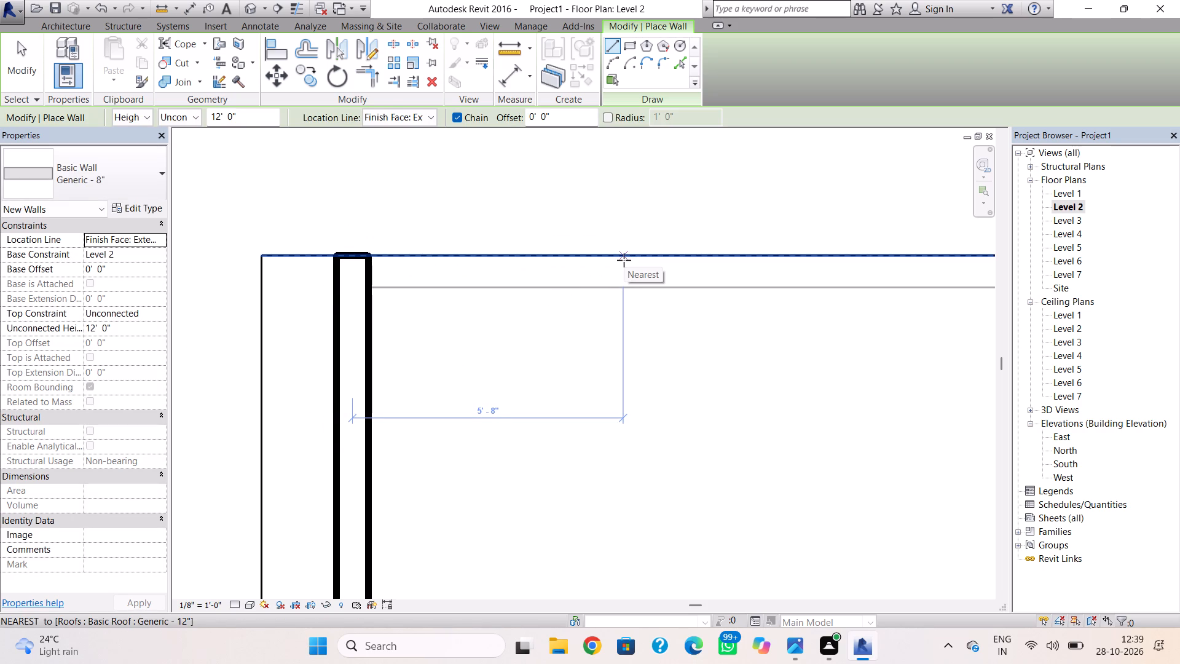
# Draw a 12' high north wall on Level 2 from the west wall's north end to the outer face of the east wall below.
pyautogui.click(368, 261)
pyautogui.scroll(-3, 744, 262)
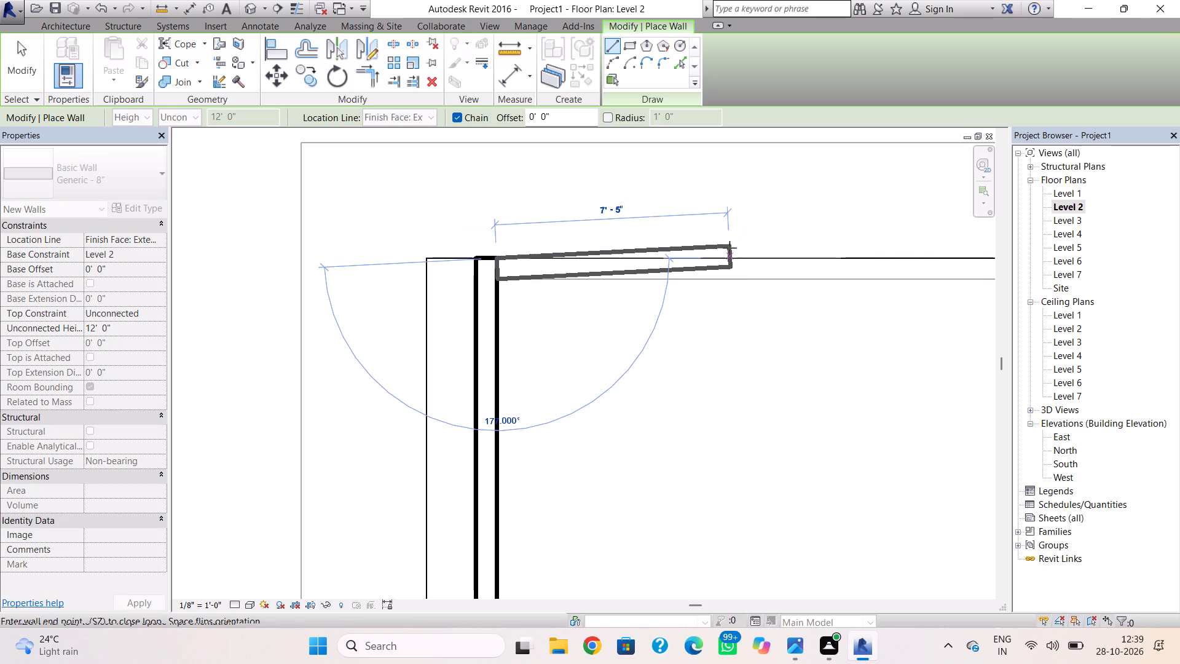
pyautogui.scroll(-2, 738, 247)
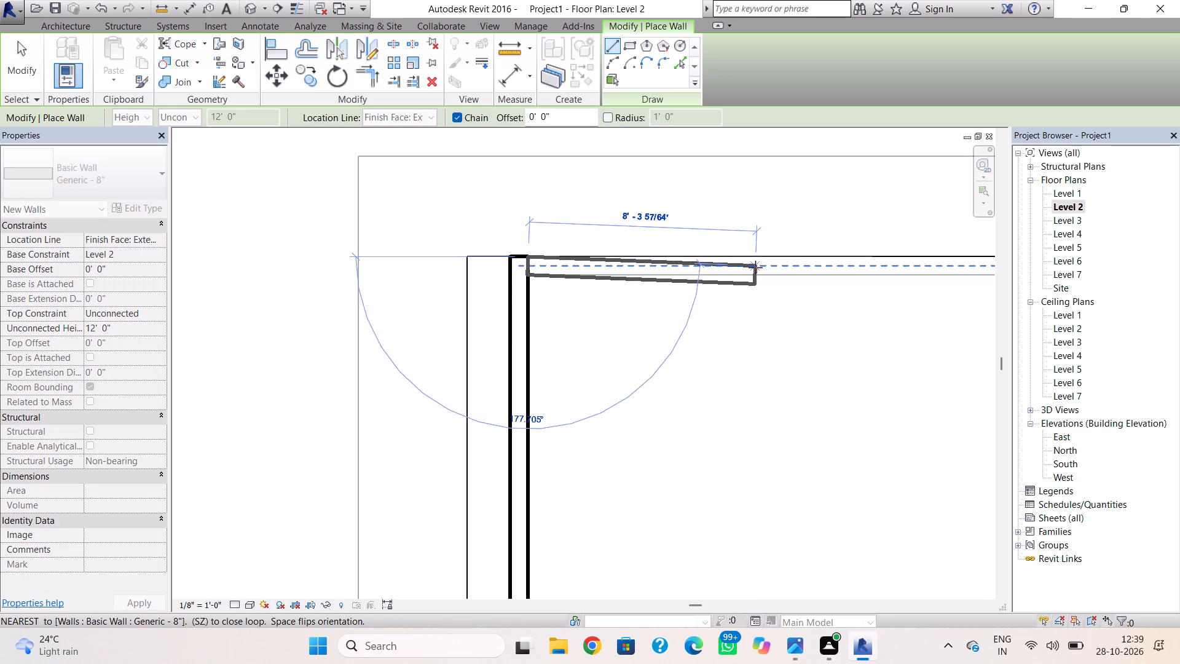
pyautogui.scroll(-1, 755, 267)
pyautogui.moveTo(755, 267); pyautogui.dragTo(417, 312, button='middle')
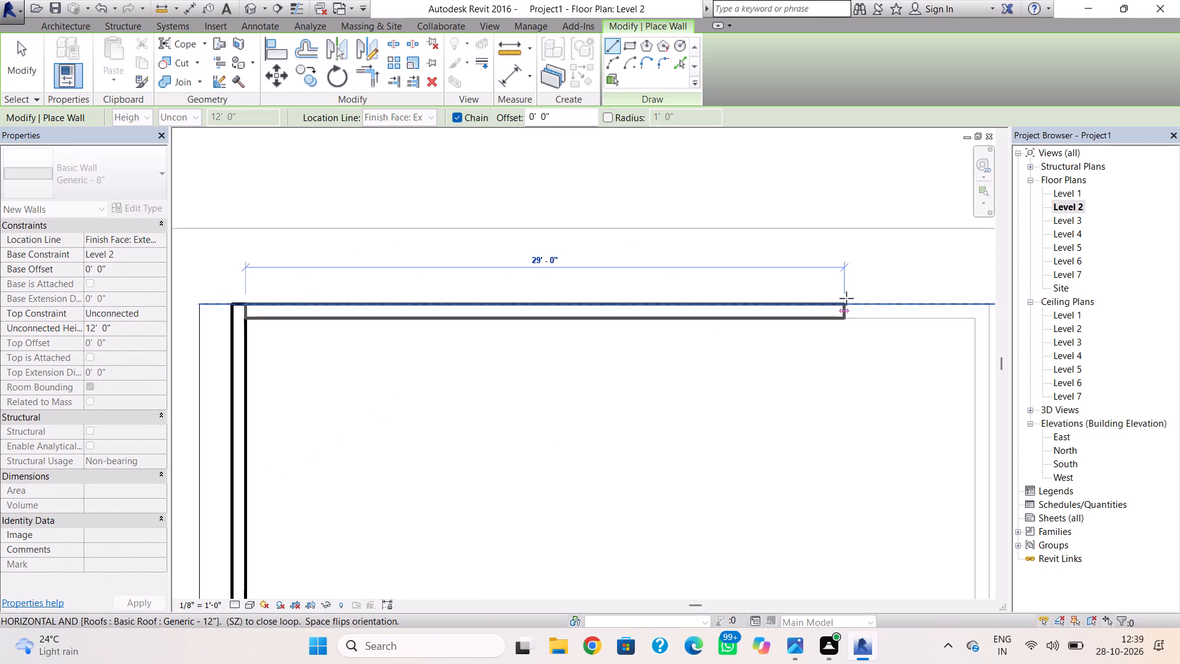
pyautogui.scroll(-1, 878, 302)
pyautogui.moveTo(872, 304); pyautogui.dragTo(595, 325, button='middle')
pyautogui.scroll(5, 658, 334)
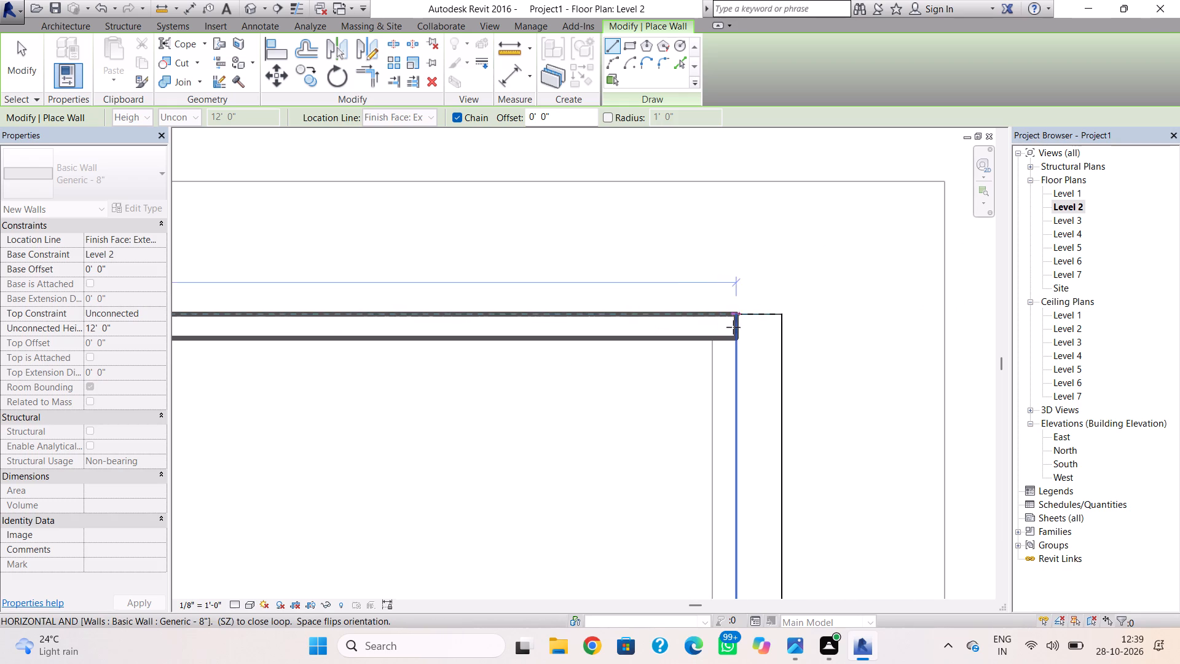
pyautogui.scroll(5, 733, 327)
pyautogui.click(734, 326)
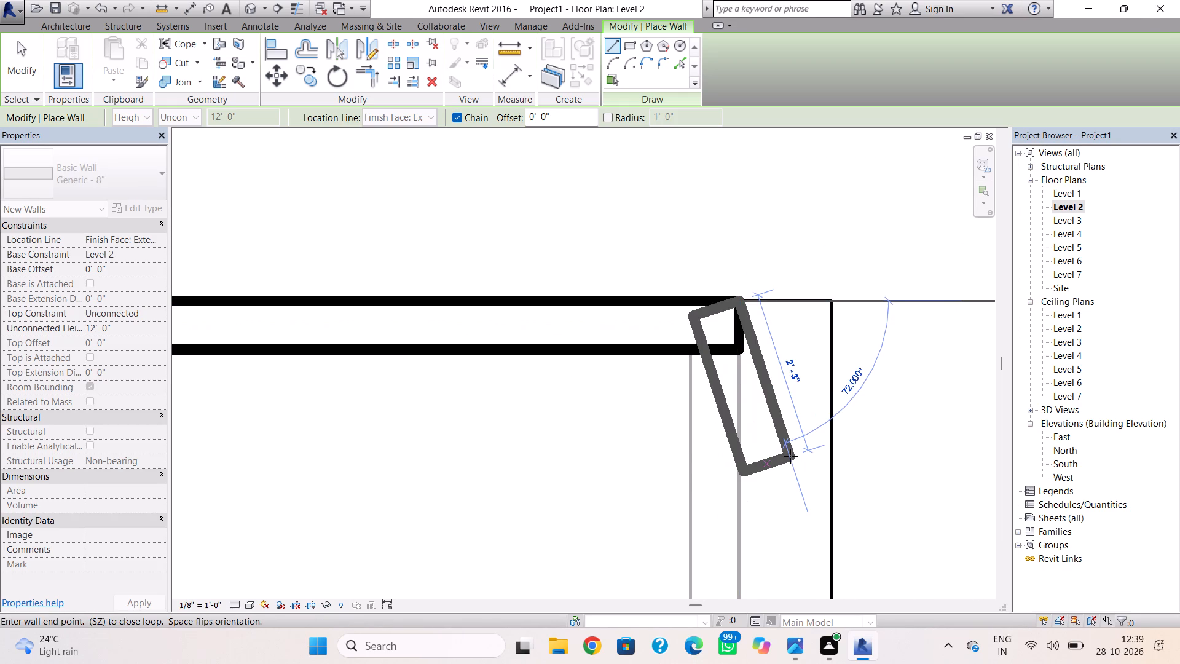
pyautogui.press('Escape')
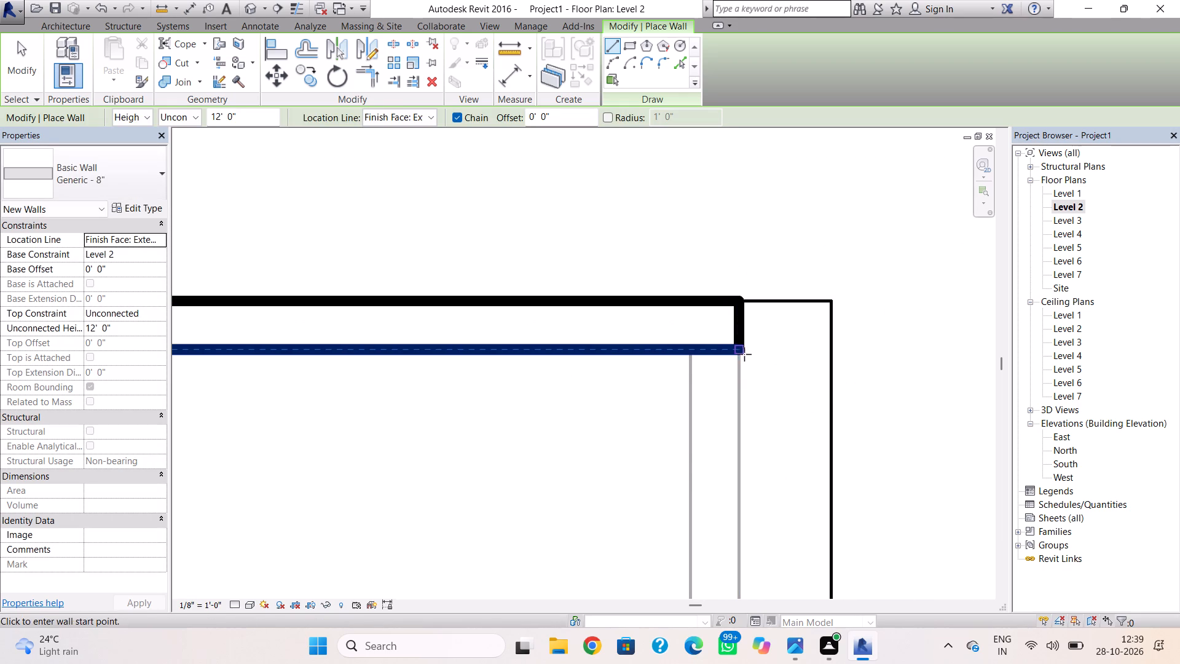
# Draw a 12' high east wall on Level 2 from the north wall's east end to the southeast corner of the walls below.
pyautogui.click(740, 352)
pyautogui.scroll(-3, 725, 521)
pyautogui.moveTo(718, 499); pyautogui.dragTo(691, 230, button='middle')
pyautogui.scroll(-2, 703, 280)
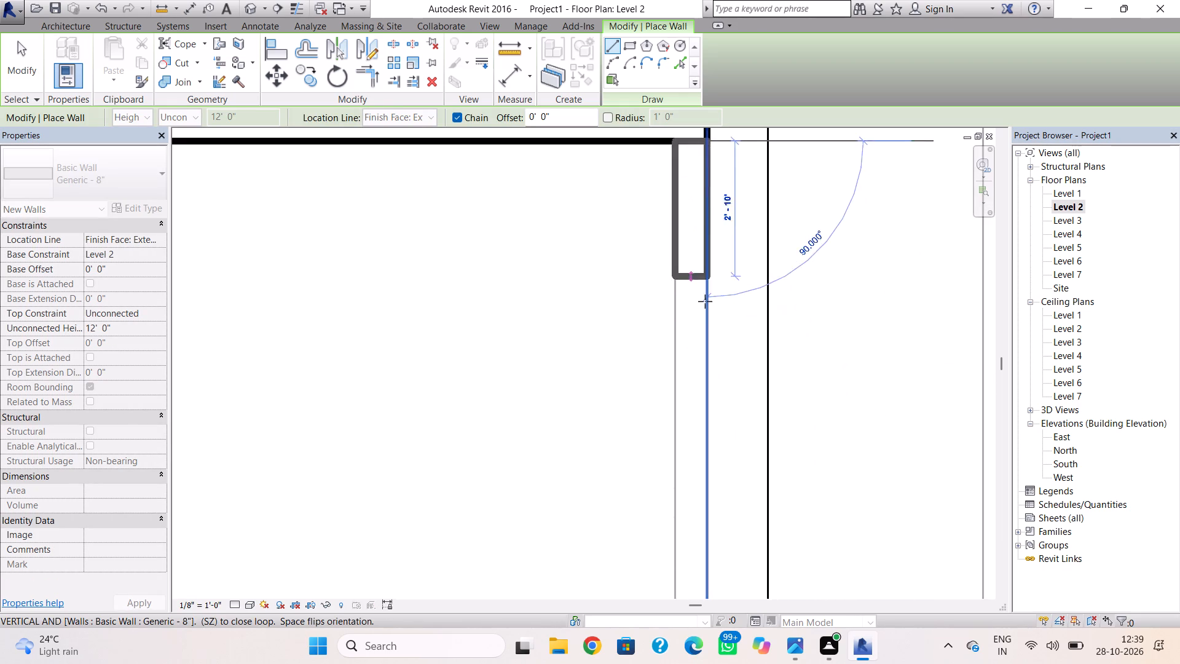
pyautogui.scroll(-5, 705, 301)
pyautogui.moveTo(720, 350); pyautogui.dragTo(704, 112, button='middle')
pyautogui.scroll(1, 680, 204)
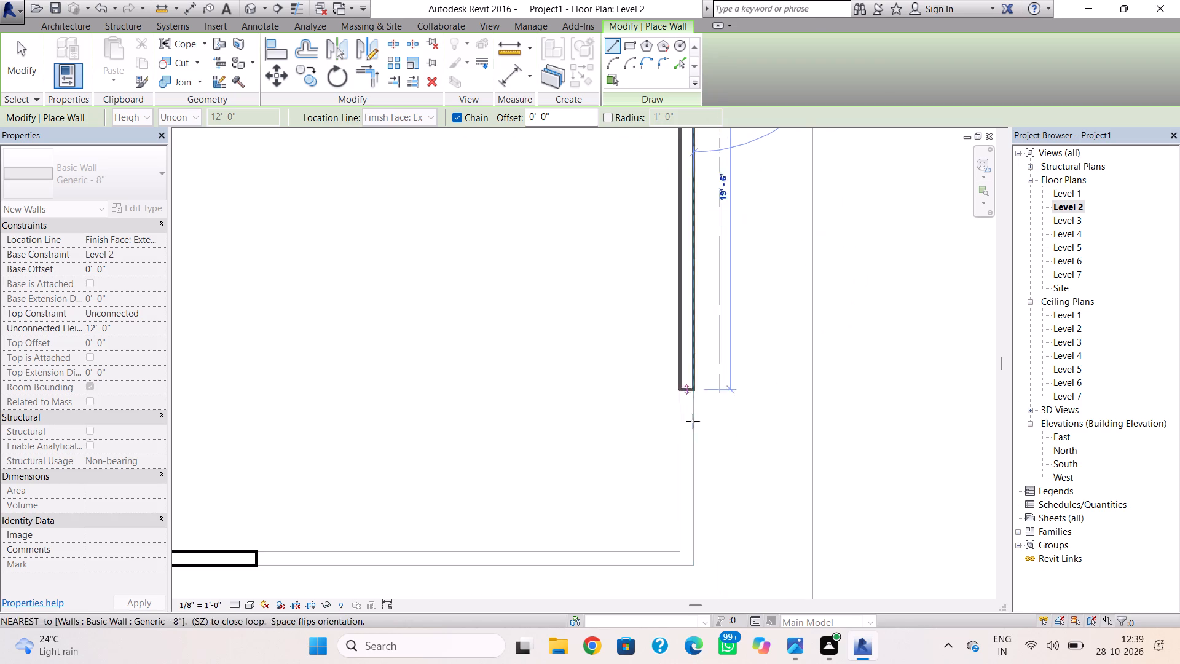
pyautogui.scroll(-1, 707, 520)
pyautogui.scroll(5, 702, 544)
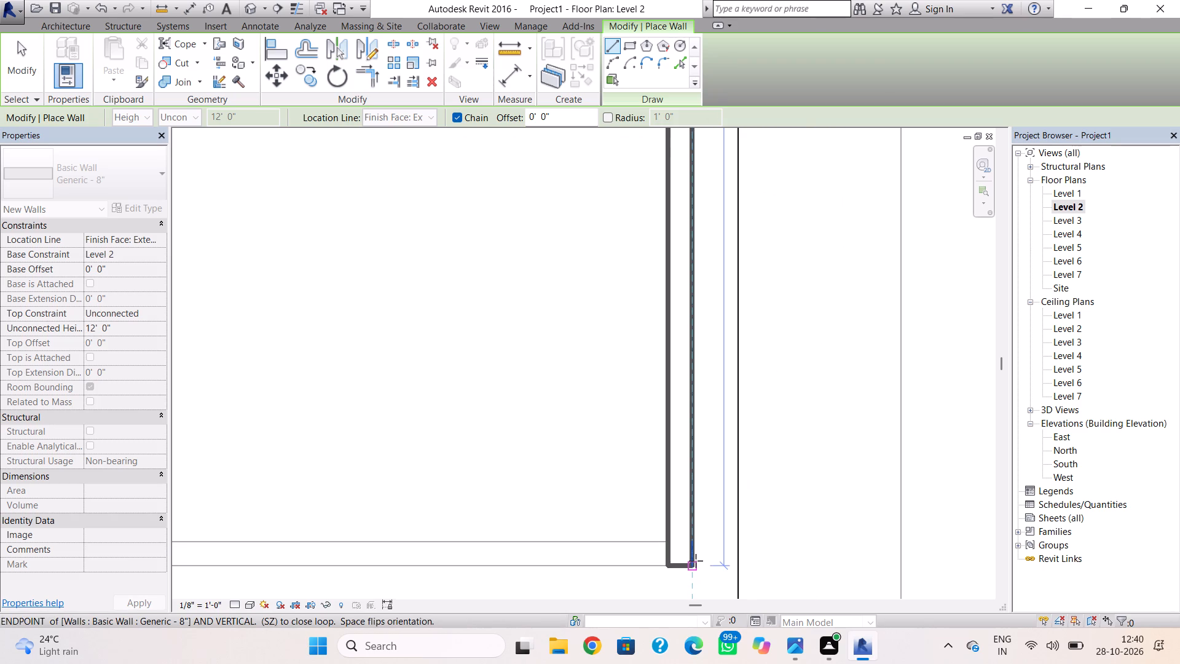
pyautogui.click(696, 561)
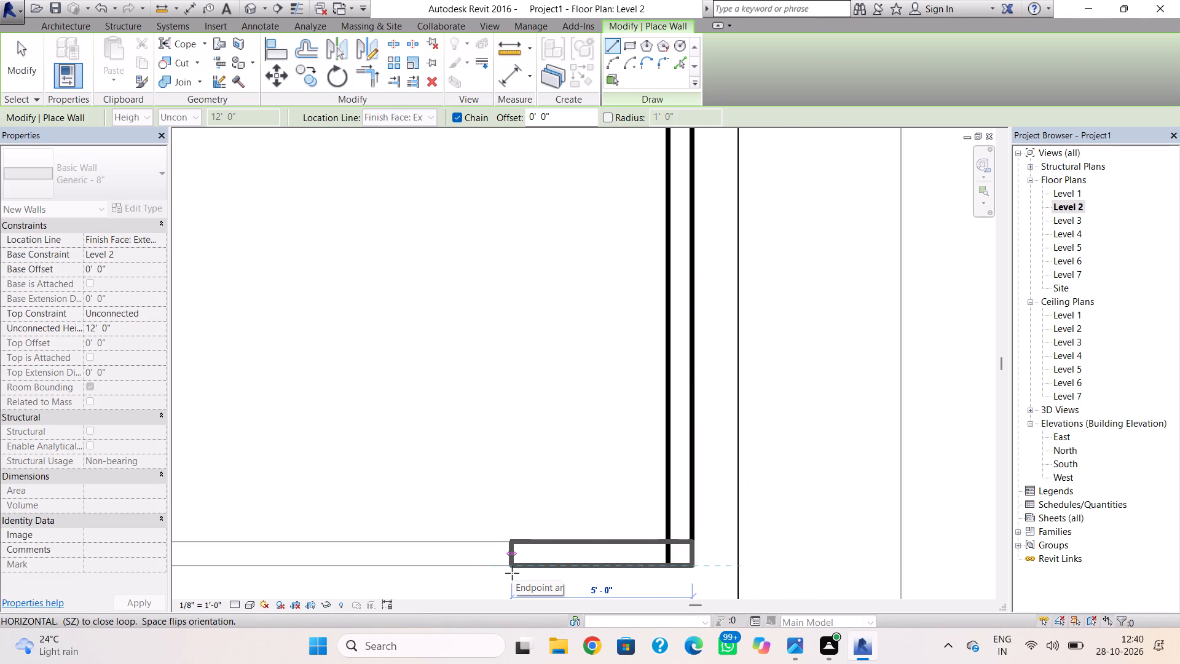
pyautogui.press('Escape')
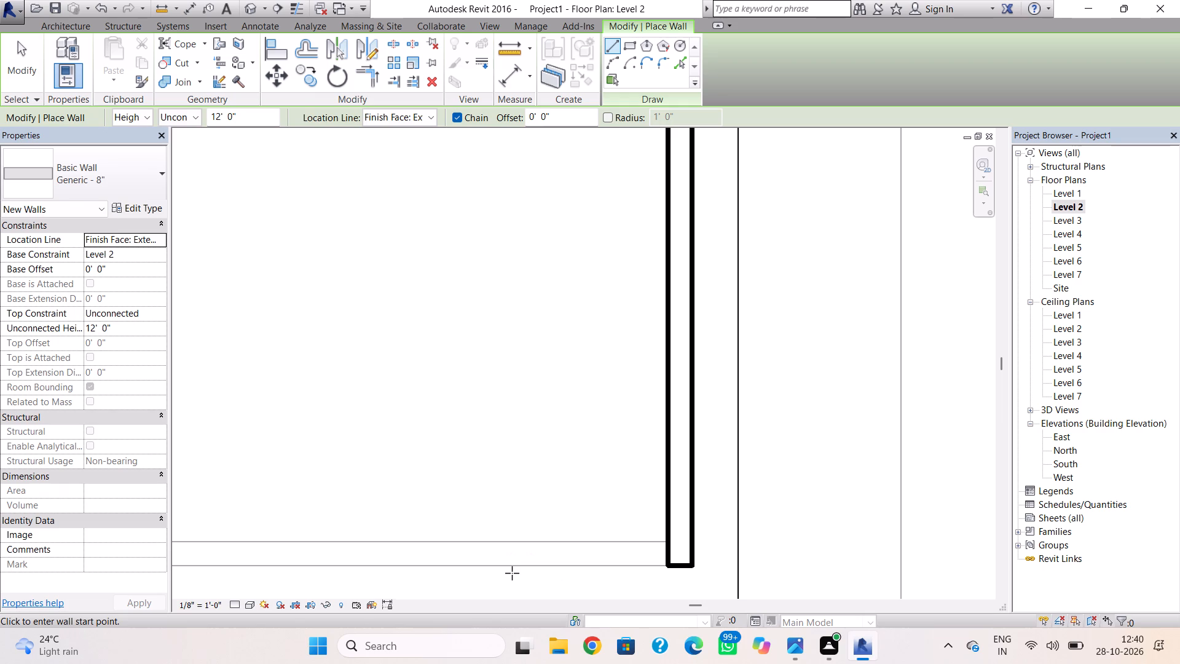
# Draw a 12' high south wall segment about 12' long, running west from the east wall's south end and leaving a gap.
pyautogui.scroll(-3, 709, 287)
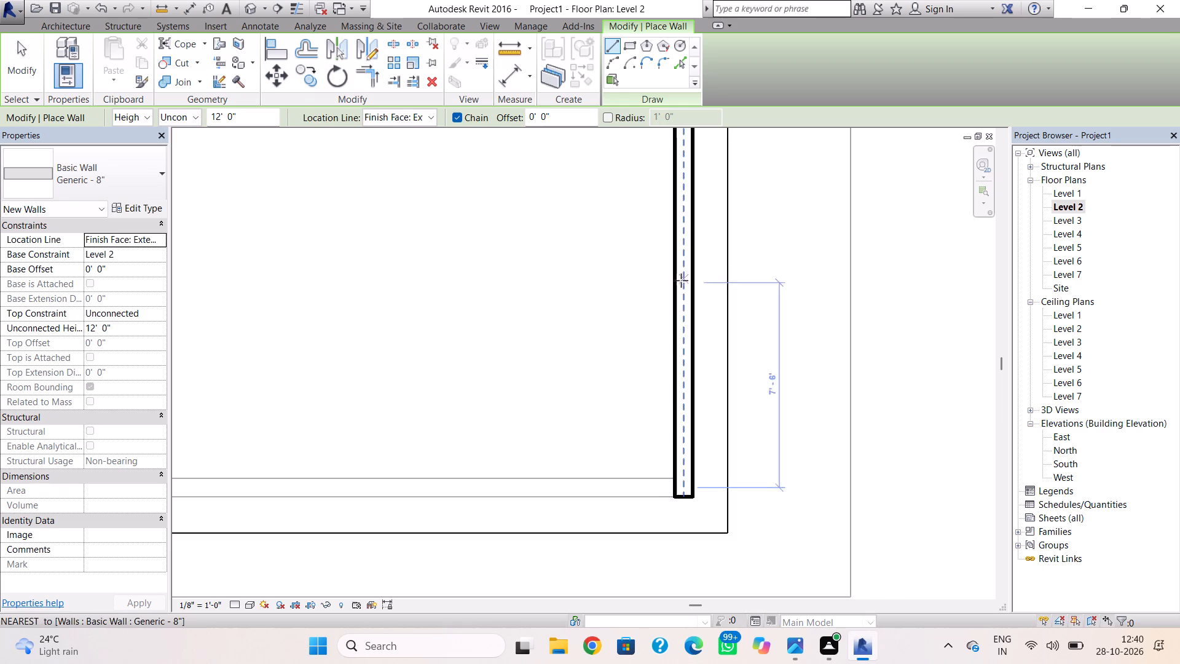
pyautogui.scroll(-2, 681, 280)
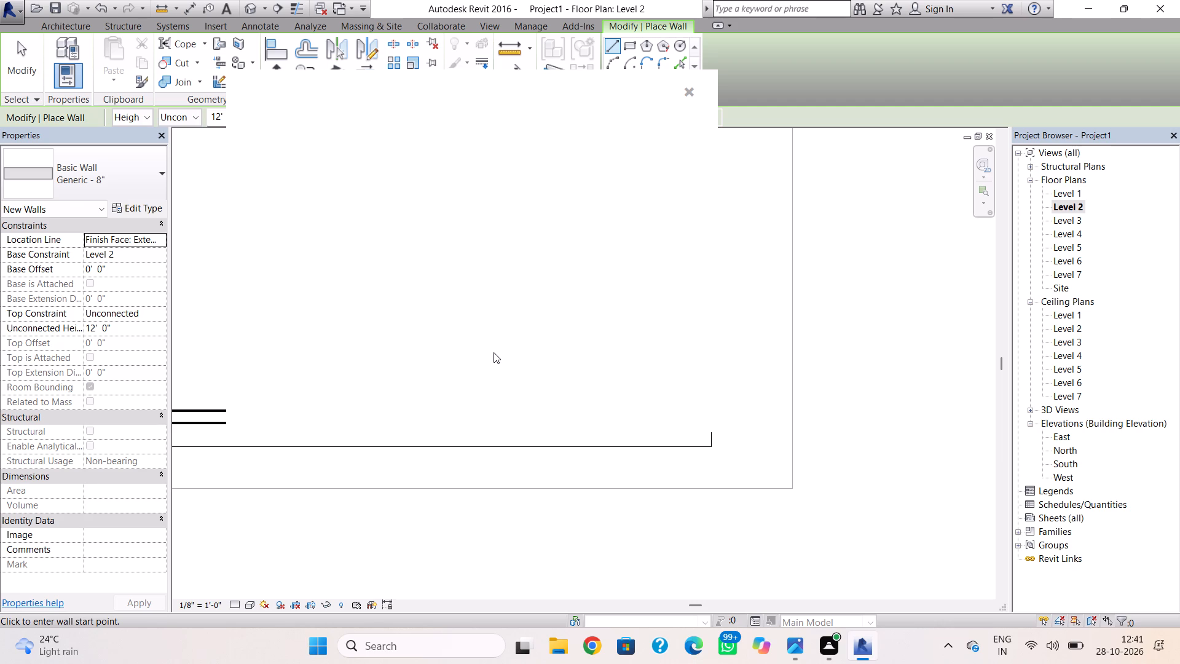
pyautogui.click(686, 93)
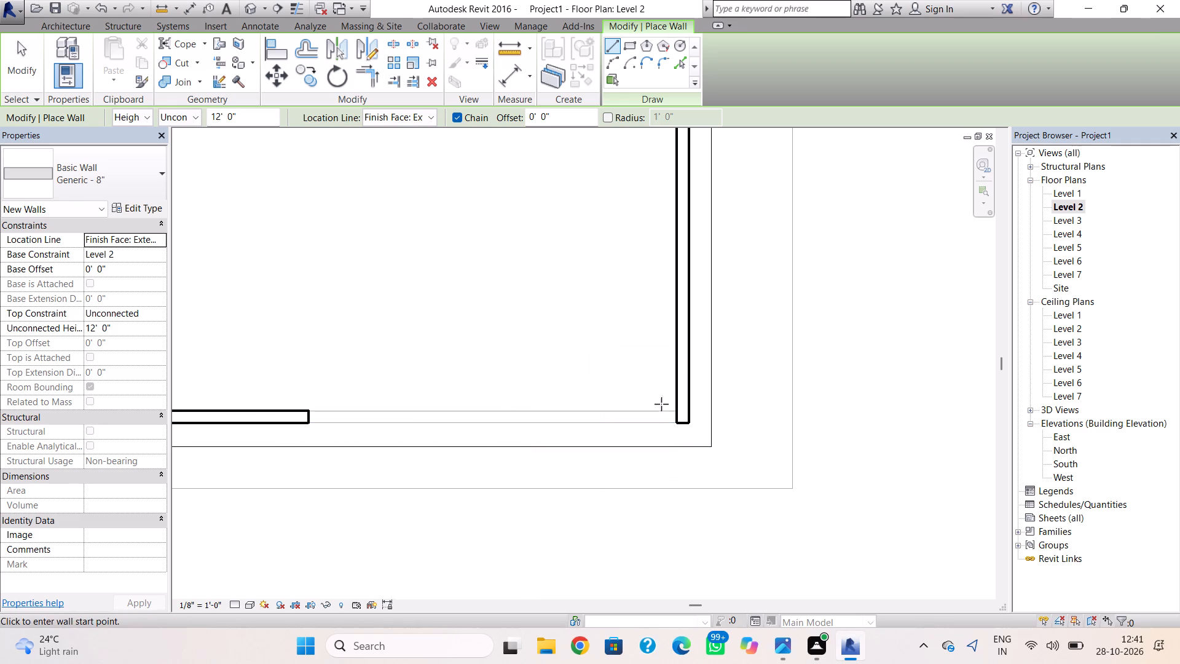
pyautogui.click(671, 422)
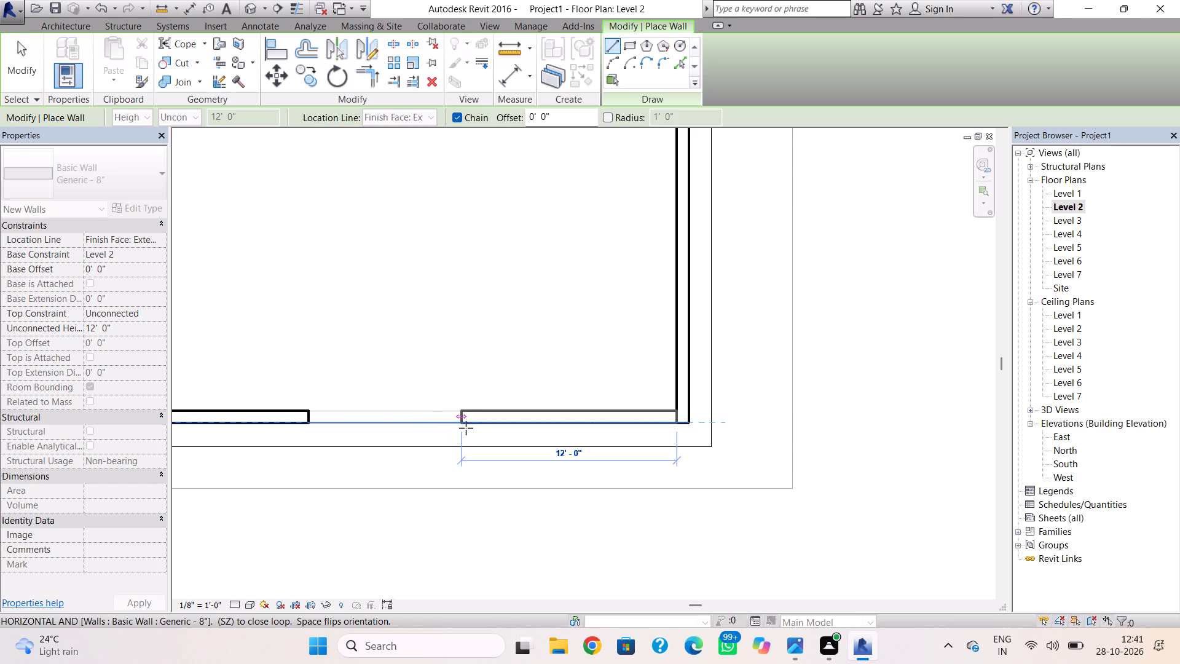
pyautogui.click(467, 429)
pyautogui.press('Escape')
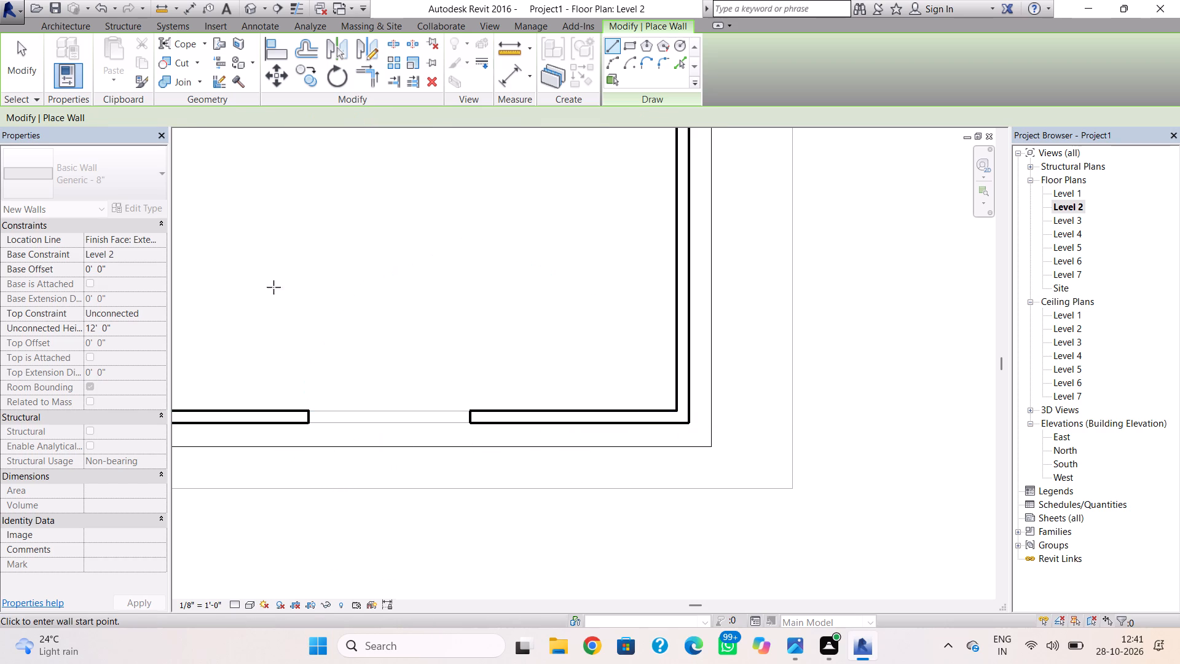
# Inspect the Level 2 walls and the gap in the south wall in the 3D view from the front.
pyautogui.click(250, 0)
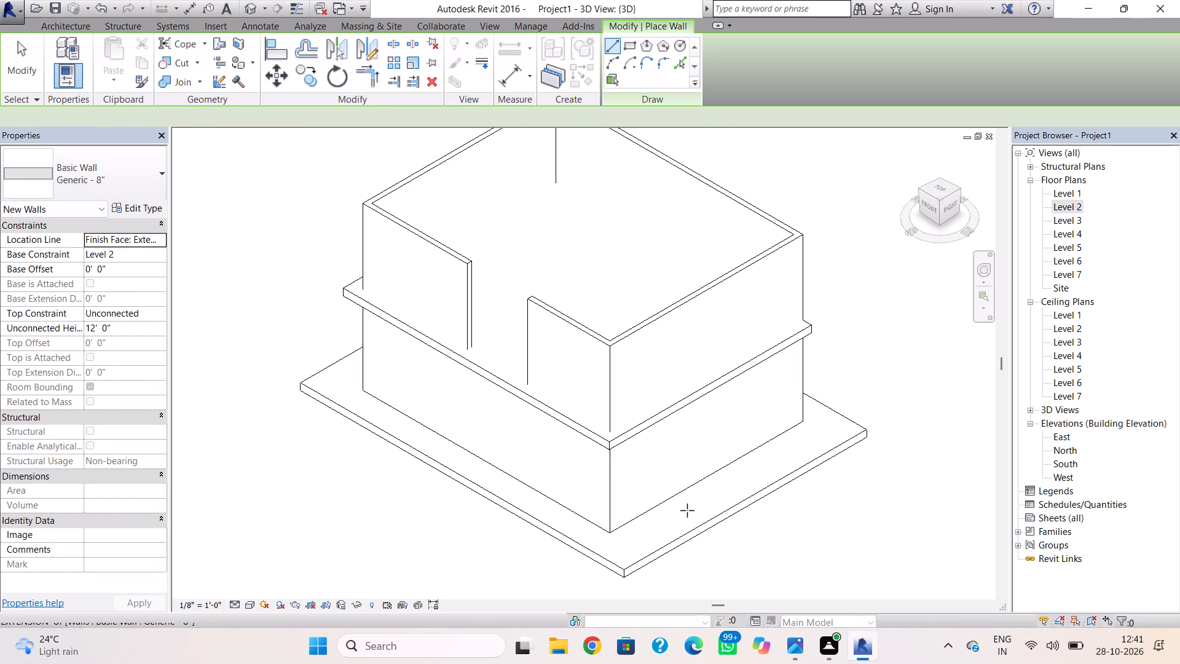
pyautogui.moveTo(509, 551); pyautogui.dragTo(647, 547, button='right')
pyautogui.keyDown('shift'); pyautogui.moveTo(519, 553); pyautogui.dragTo(675, 537, button='right'); pyautogui.keyUp('shift')
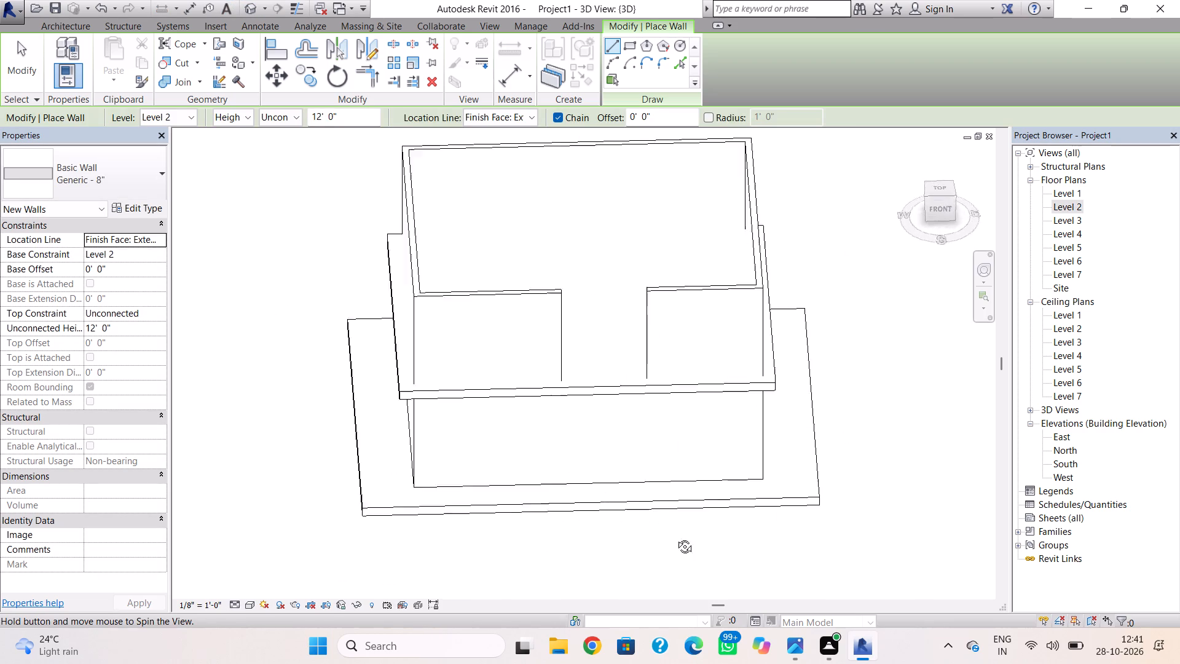
pyautogui.keyDown('shift'); pyautogui.moveTo(675, 537); pyautogui.dragTo(723, 459, button='right'); pyautogui.keyUp('shift')
pyautogui.keyDown('shift'); pyautogui.moveTo(749, 523); pyautogui.dragTo(658, 517, button='right'); pyautogui.keyUp('shift')
pyautogui.press('Escape')
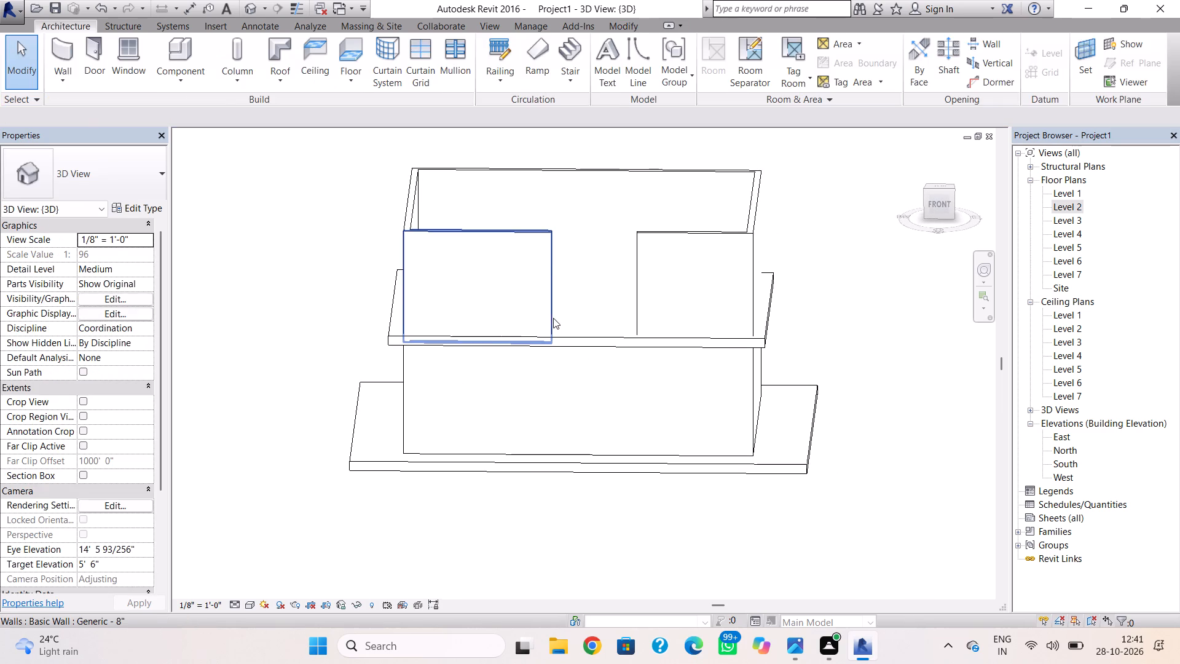
# On the Level 2 plan, shorten the western south wall segment to slightly under 12'-9" by pulling its east end westward.
pyautogui.click(553, 318)
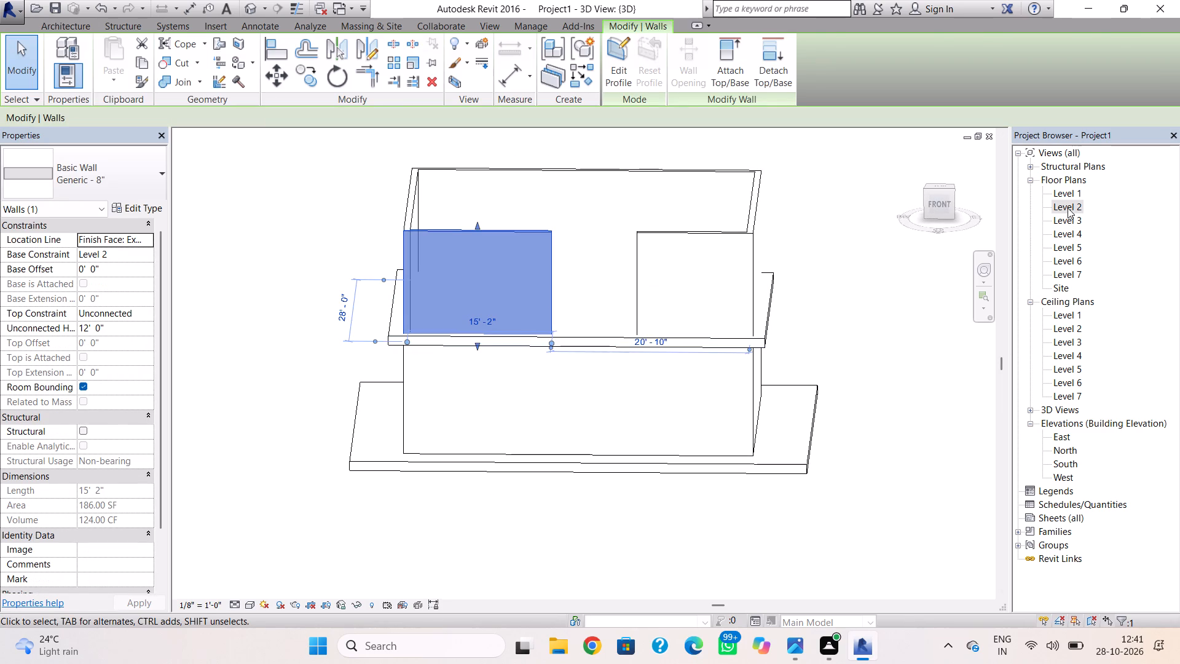
pyautogui.doubleClick(1068, 208)
pyautogui.scroll(-3, 533, 510)
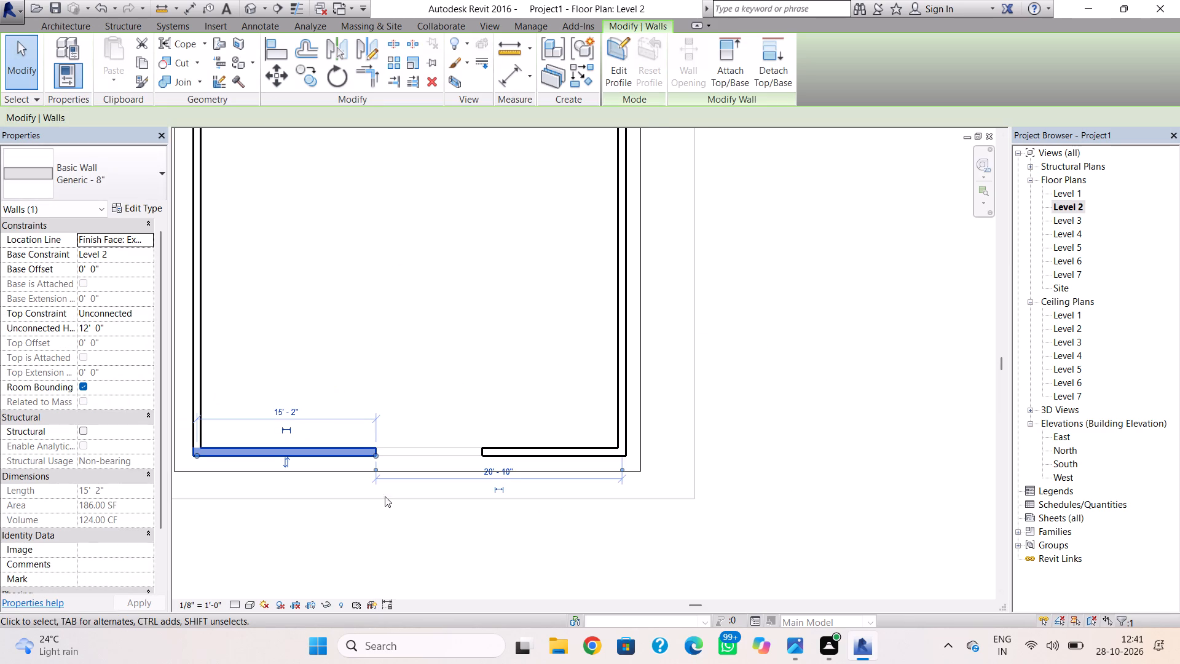
pyautogui.scroll(5, 380, 437)
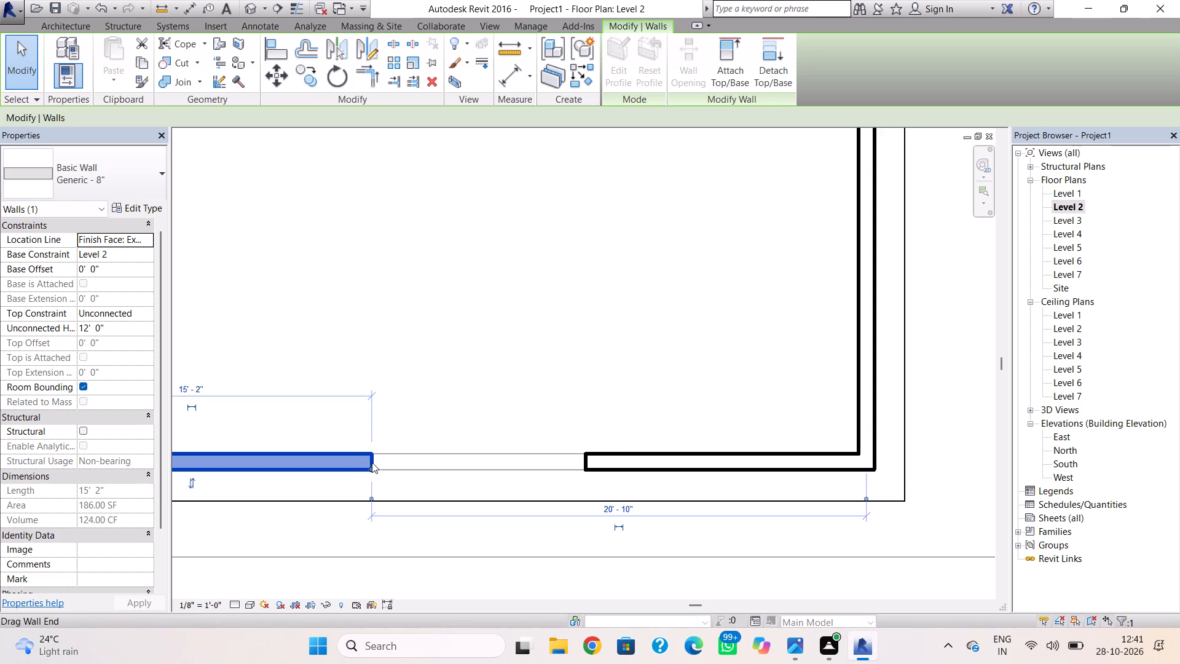
pyautogui.scroll(4, 372, 462)
pyautogui.scroll(-1, 372, 462)
pyautogui.moveTo(372, 462); pyautogui.dragTo(580, 430, button='middle')
pyautogui.scroll(2, 577, 441)
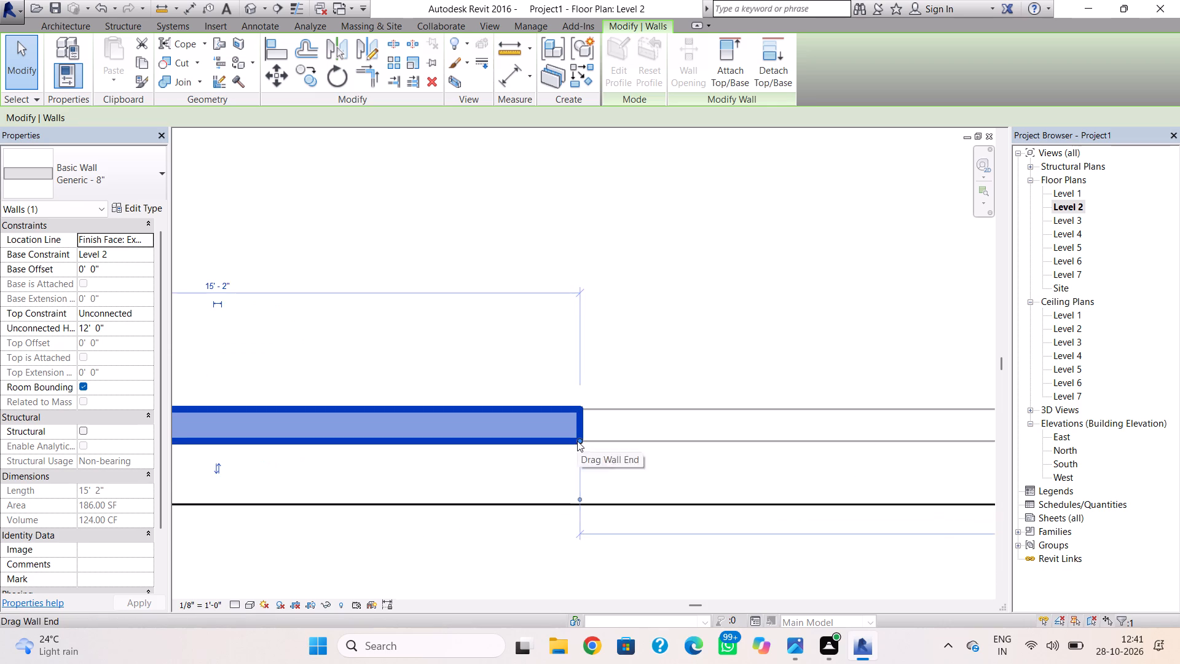
pyautogui.scroll(1, 577, 441)
pyautogui.moveTo(579, 441); pyautogui.dragTo(453, 446)
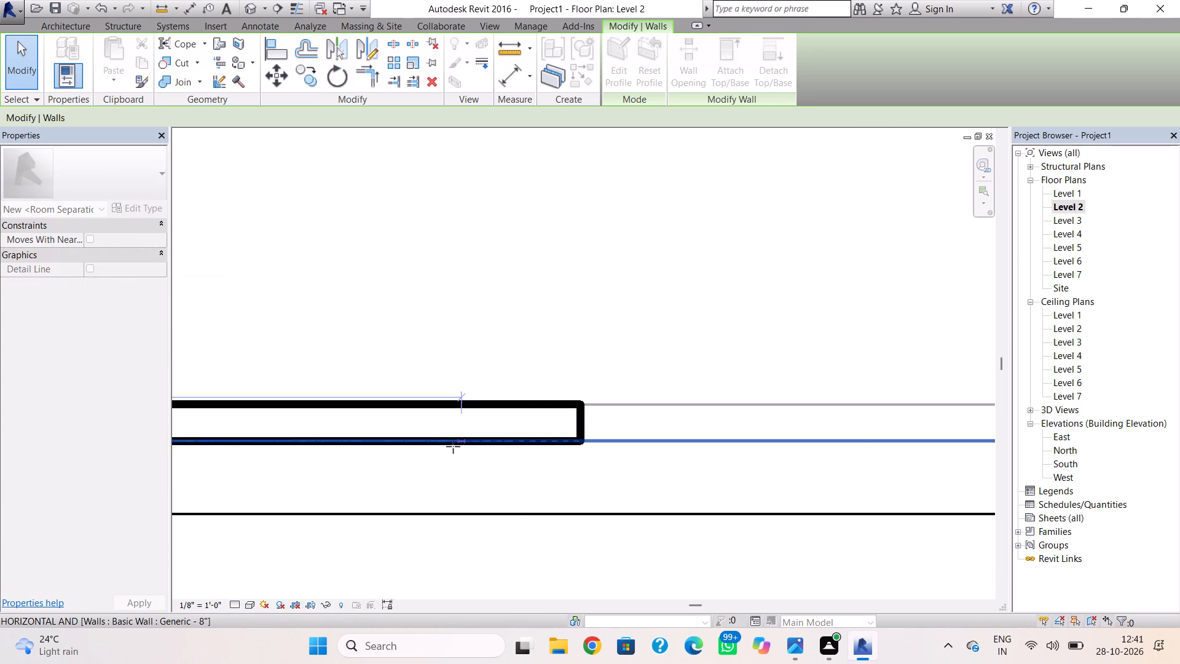
pyautogui.moveTo(453, 446); pyautogui.dragTo(446, 446)
pyautogui.scroll(-7, 454, 467)
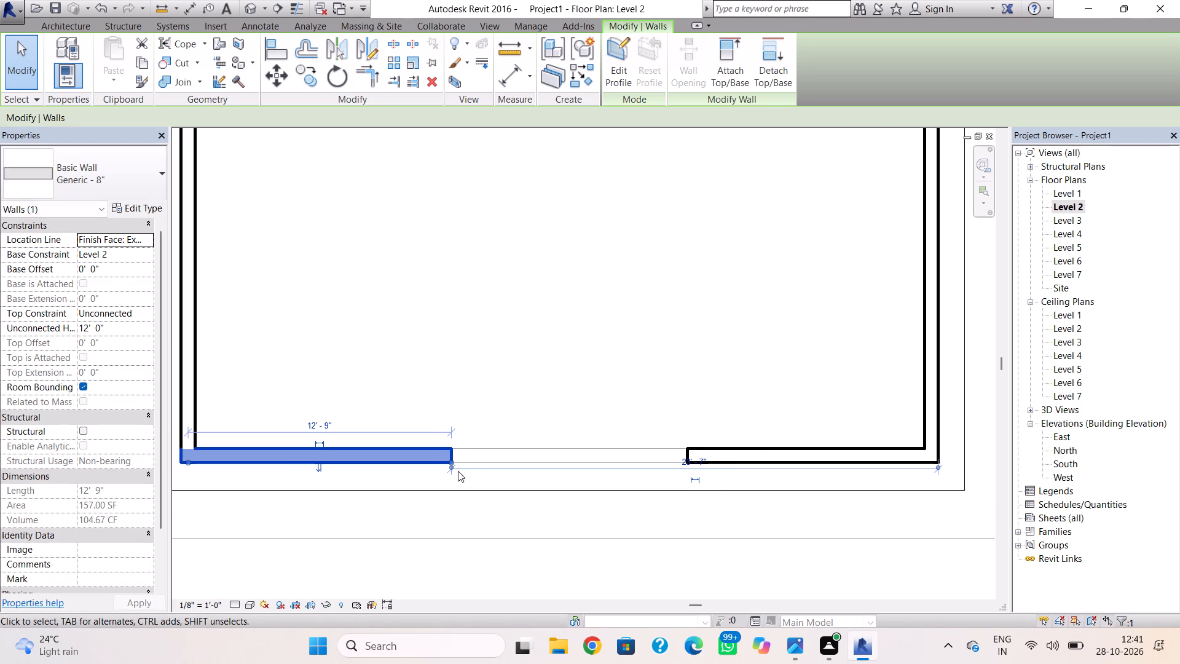
pyautogui.scroll(9, 441, 472)
pyautogui.moveTo(457, 451); pyautogui.dragTo(432, 450)
pyautogui.click(532, 350)
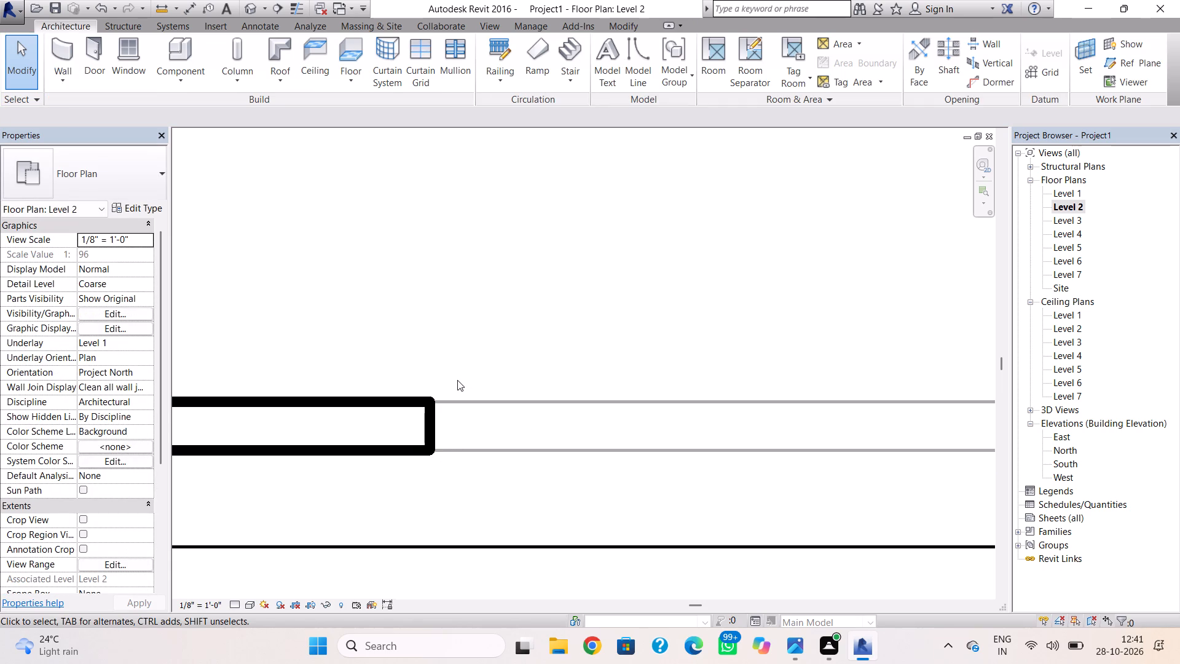
# Draw a 12' high interior wall about 12' long, running north from the western south segment's east end, with its thickness on the west side.
pyautogui.scroll(-2, 457, 381)
pyautogui.scroll(1, 457, 371)
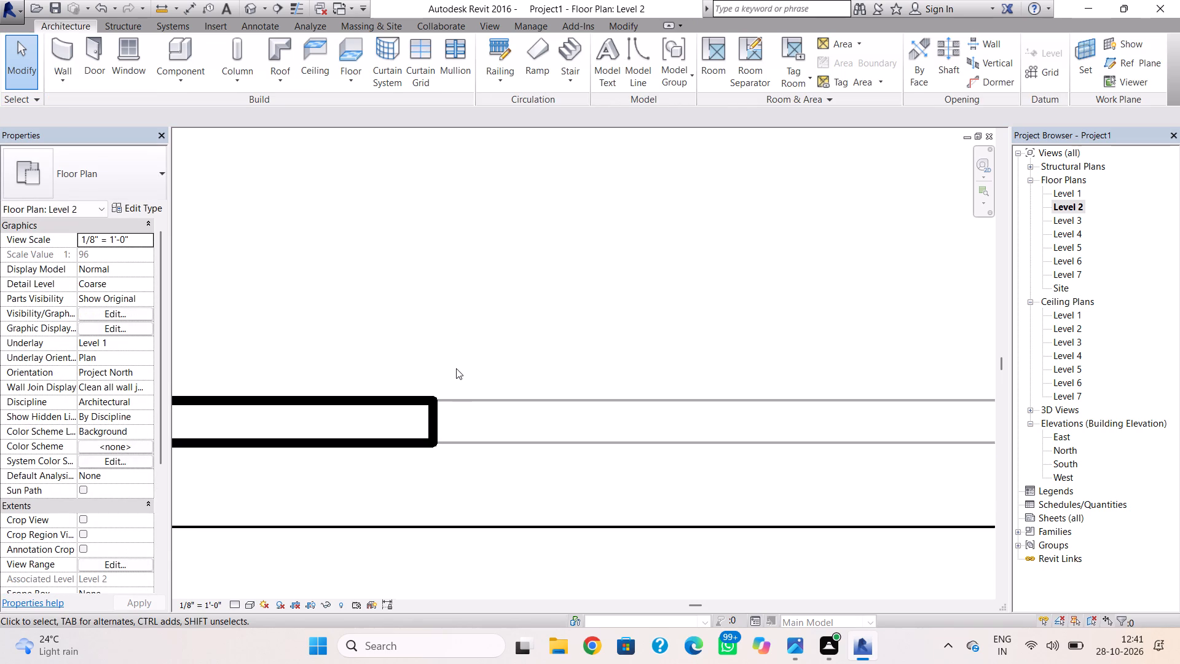
pyautogui.scroll(-9, 456, 368)
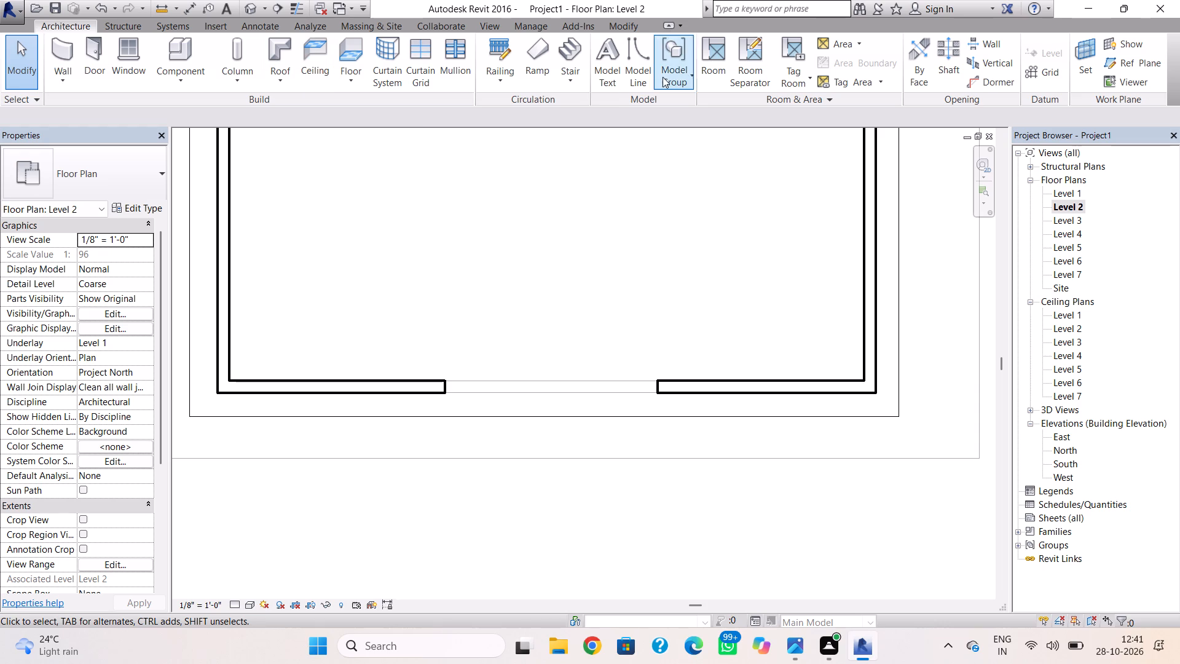
pyautogui.click(61, 44)
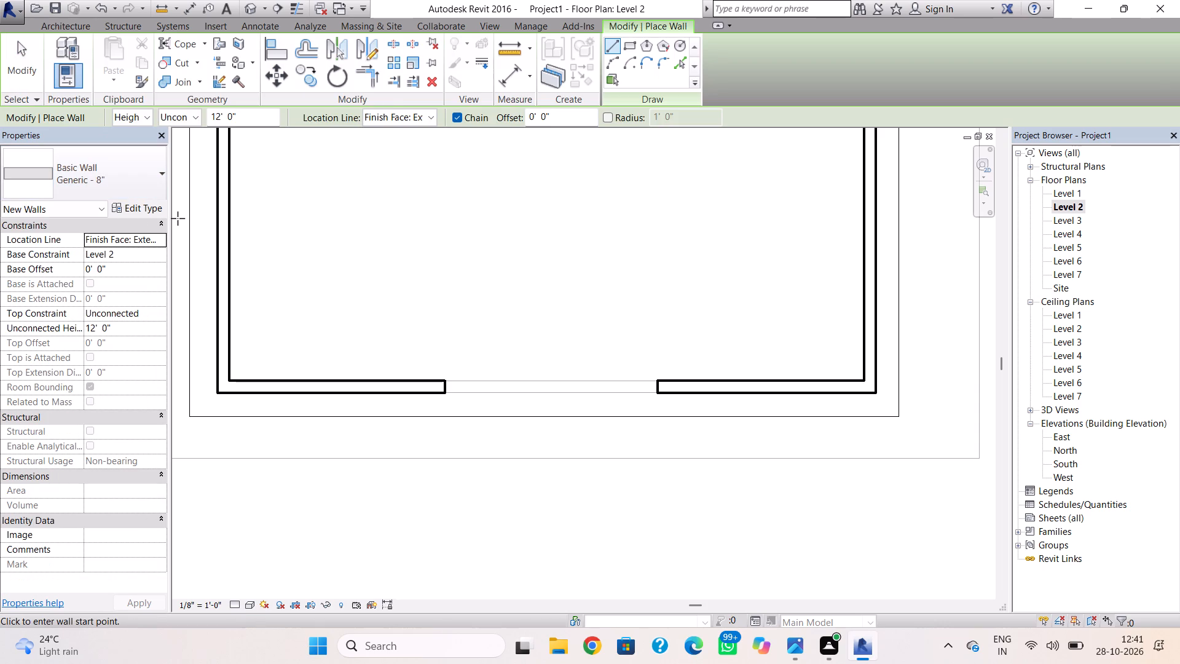
pyautogui.scroll(3, 451, 389)
pyautogui.click(439, 375)
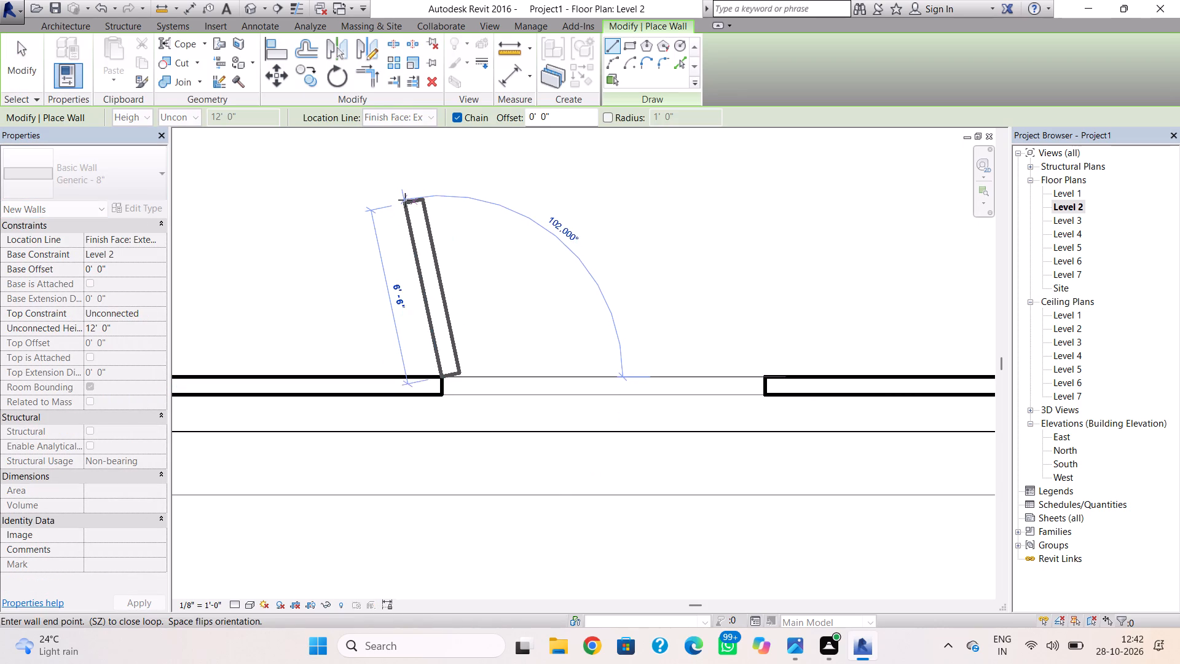
pyautogui.press('space')
pyautogui.scroll(-3, 429, 226)
pyautogui.moveTo(429, 227); pyautogui.dragTo(439, 274, button='middle')
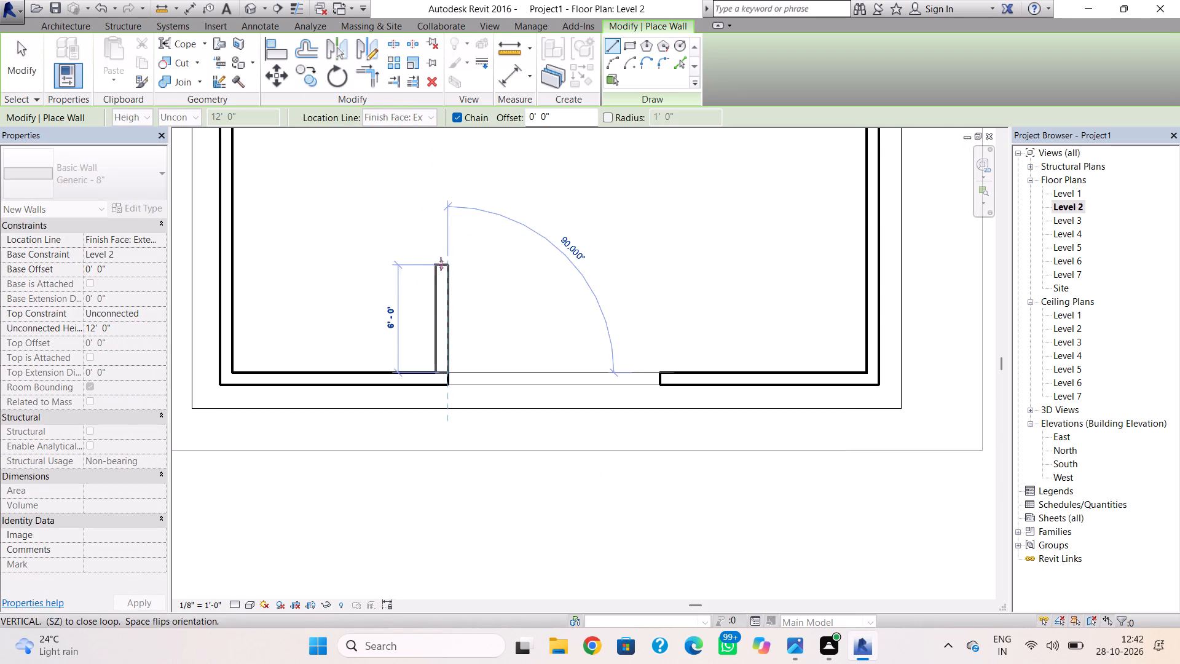
pyautogui.scroll(-1, 440, 264)
pyautogui.moveTo(439, 269); pyautogui.dragTo(438, 338, button='middle')
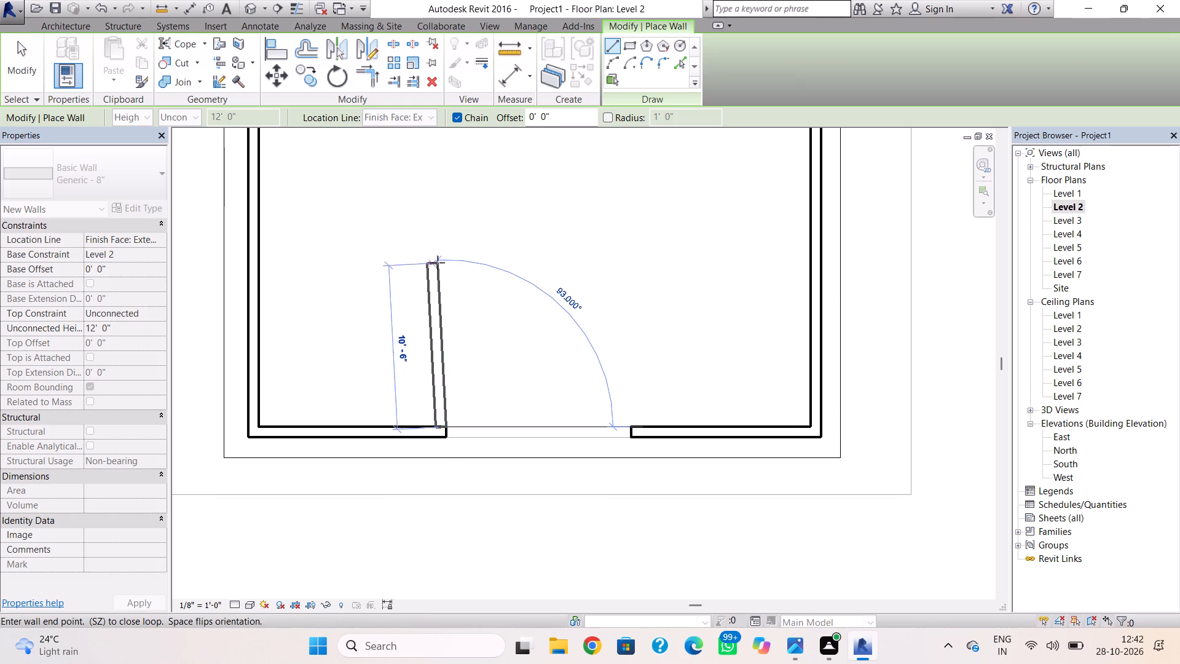
pyautogui.scroll(-1, 442, 231)
pyautogui.moveTo(439, 251); pyautogui.dragTo(438, 280, button='middle')
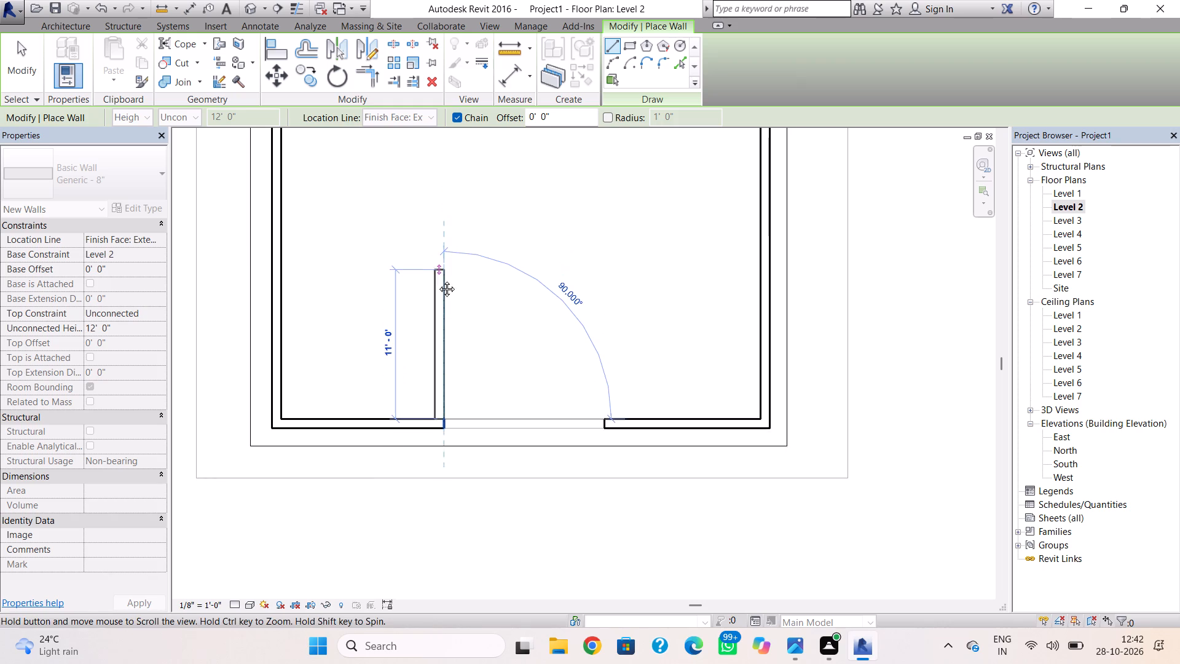
pyautogui.moveTo(438, 280); pyautogui.dragTo(438, 291, button='middle')
pyautogui.click(448, 275)
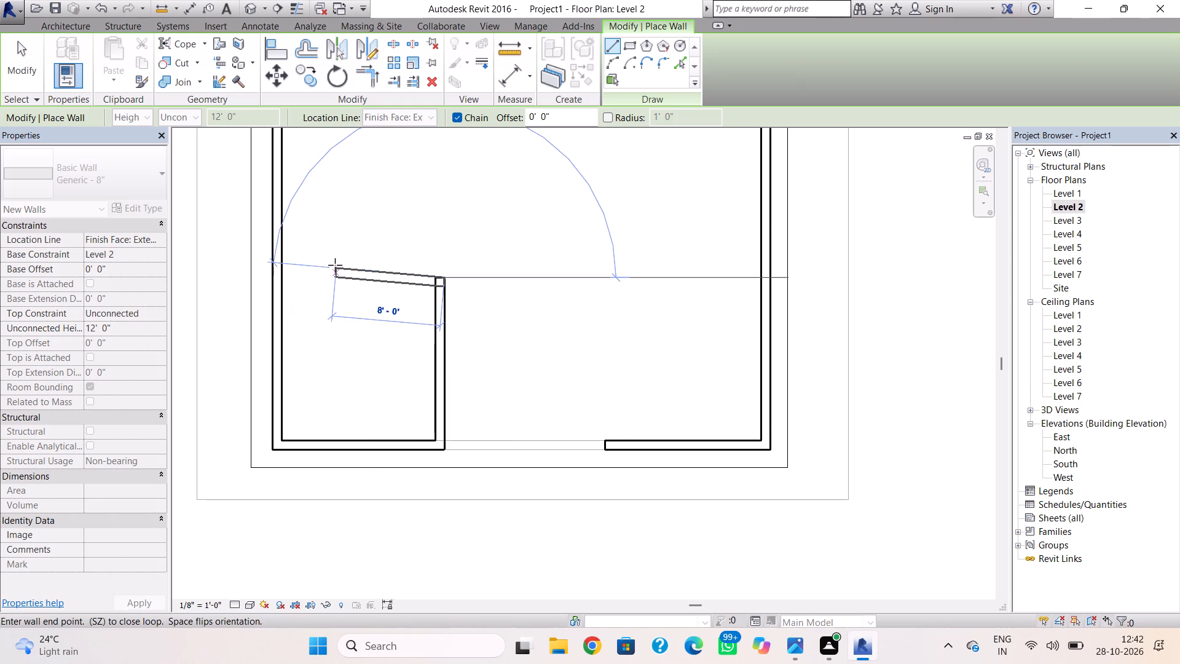
pyautogui.press('Escape')
# Draw a 12' high interior wall about 11'-4" long, running west from the interior wall's north end to the west exterior wall.
pyautogui.click(435, 277)
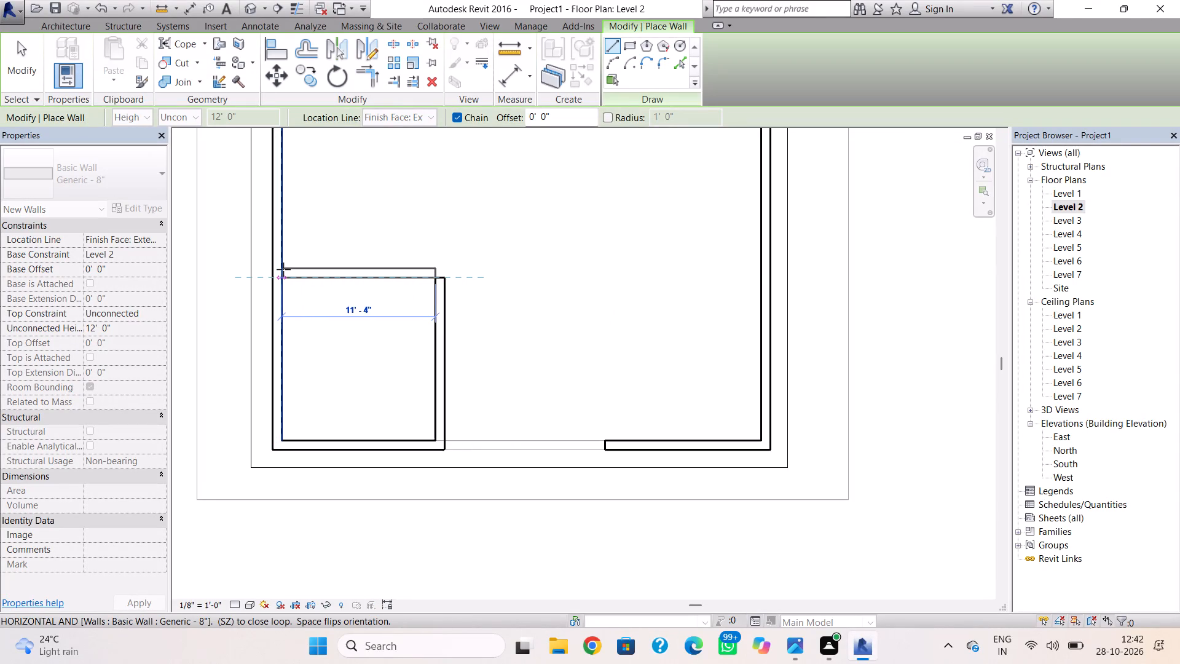
pyautogui.scroll(5, 283, 269)
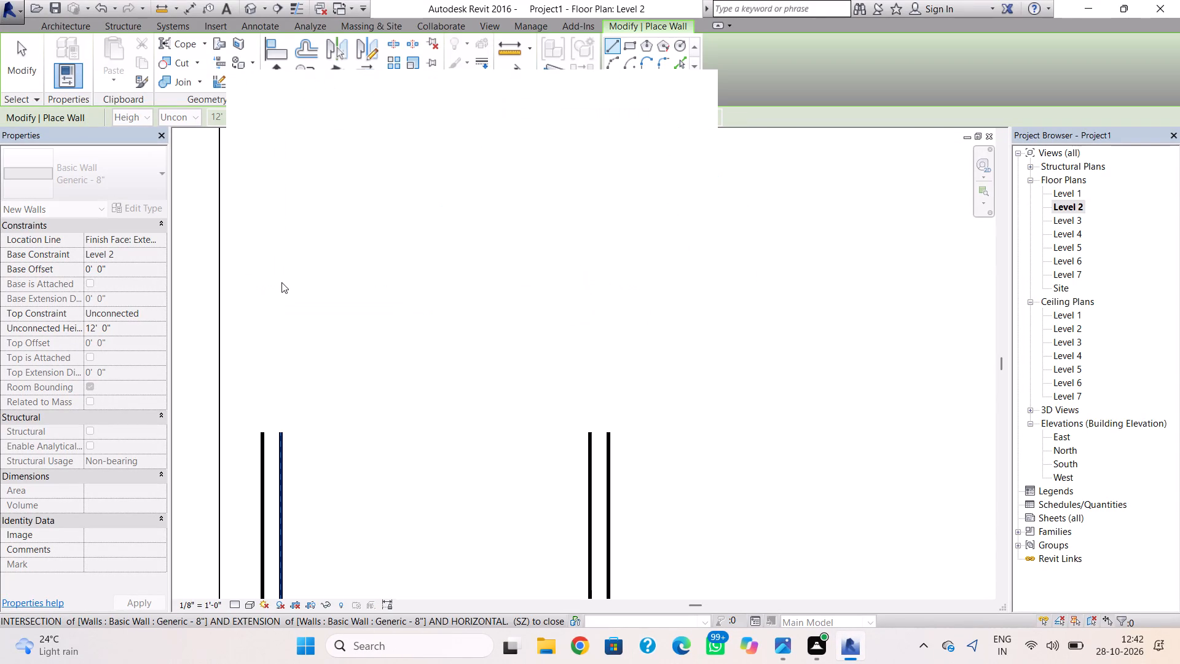
pyautogui.click(281, 282)
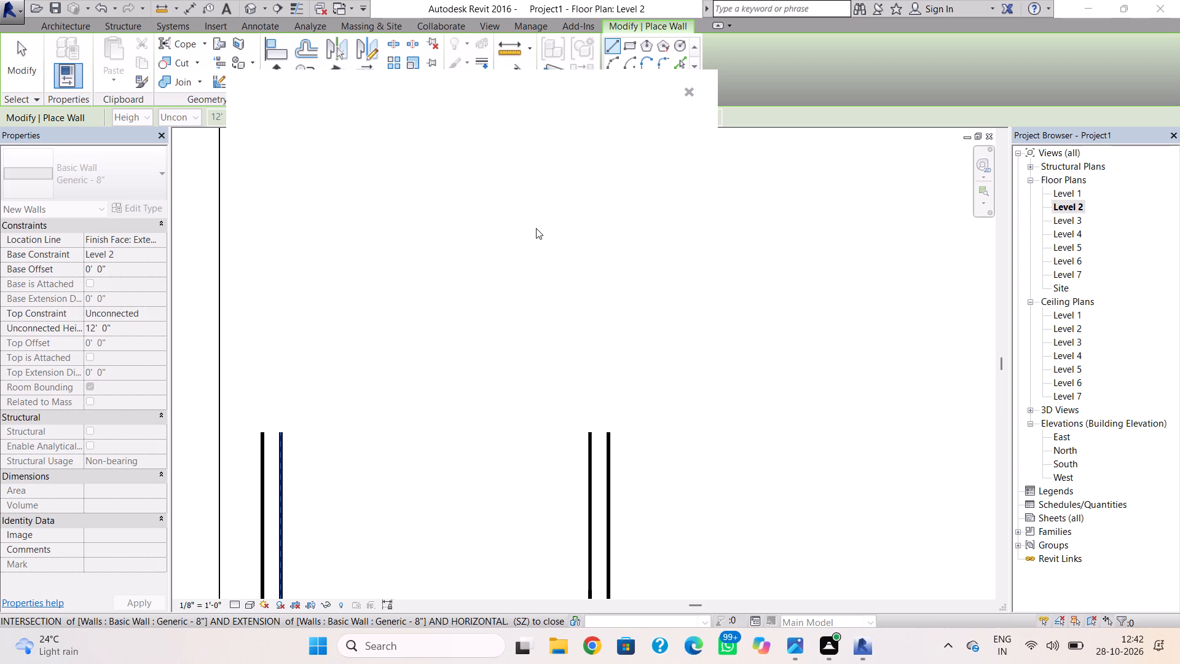
pyautogui.click(690, 93)
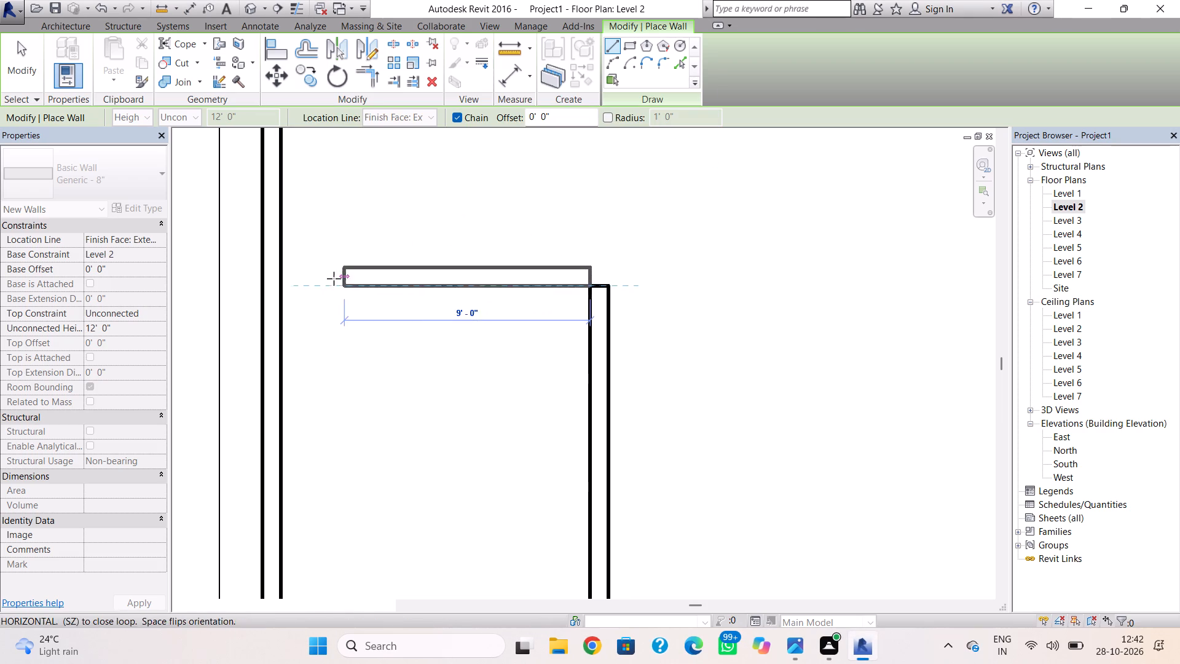
pyautogui.click(285, 282)
pyautogui.press('Escape')
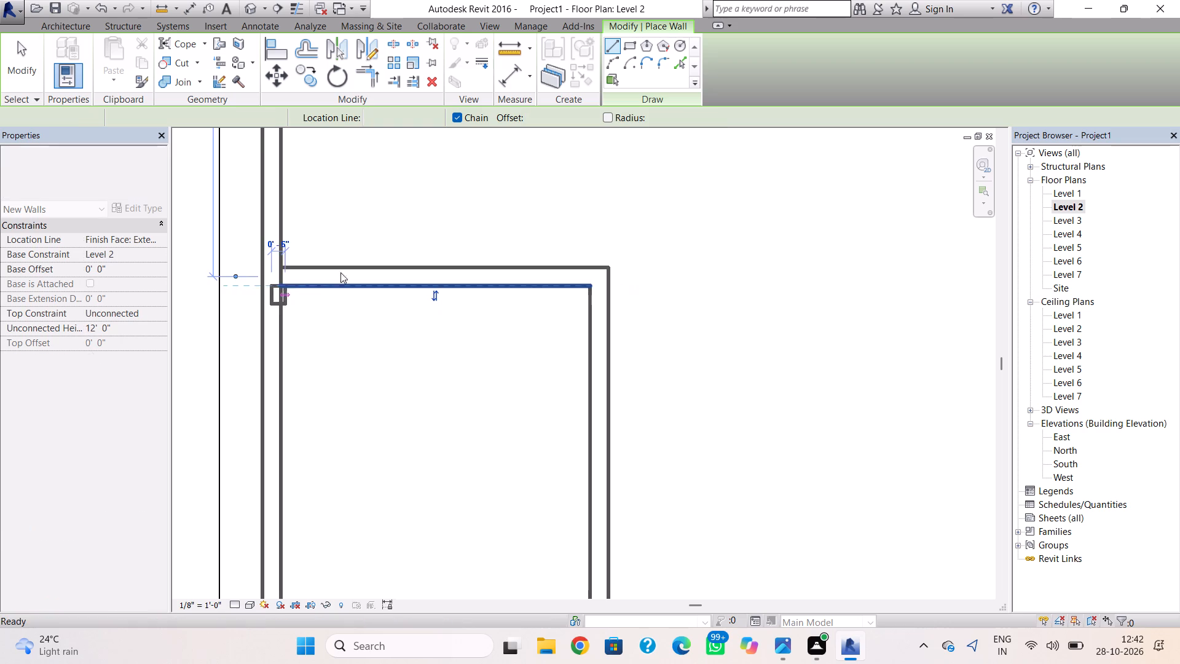
# Draw a 12' high interior wall from the south-west room's north-east corner north to the north exterior wall, with its thickness on the west side.
pyautogui.scroll(-2, 597, 186)
pyautogui.moveTo(594, 251); pyautogui.dragTo(591, 319, button='middle')
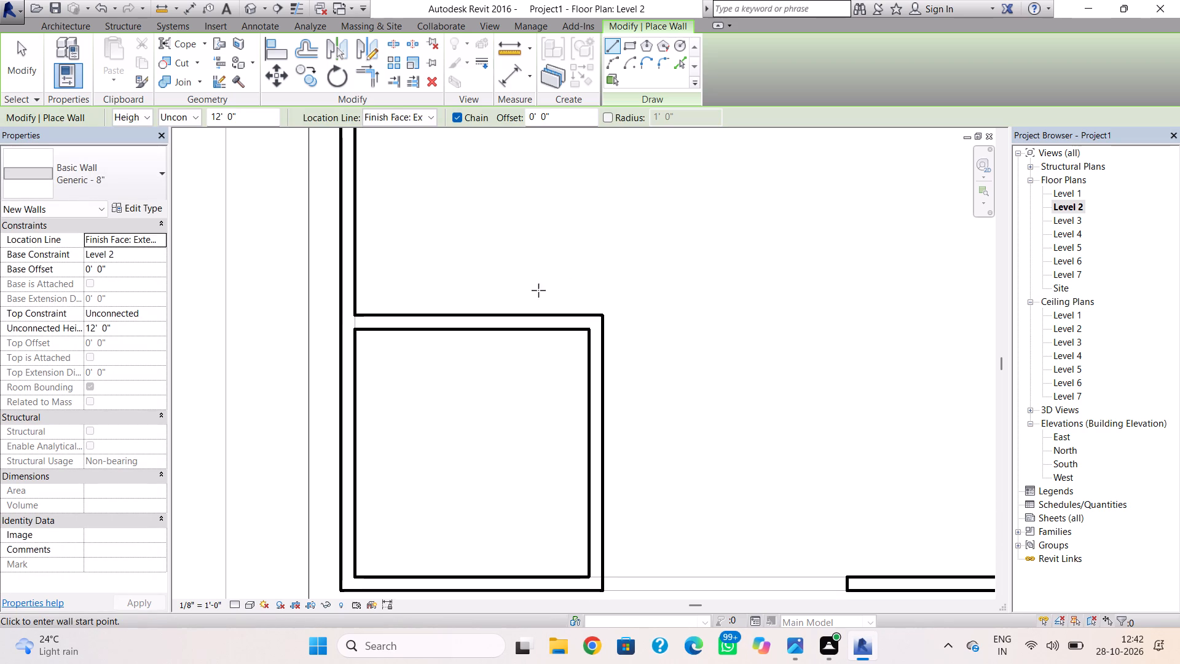
pyautogui.scroll(-3, 538, 291)
pyautogui.moveTo(521, 307); pyautogui.dragTo(449, 450, button='middle')
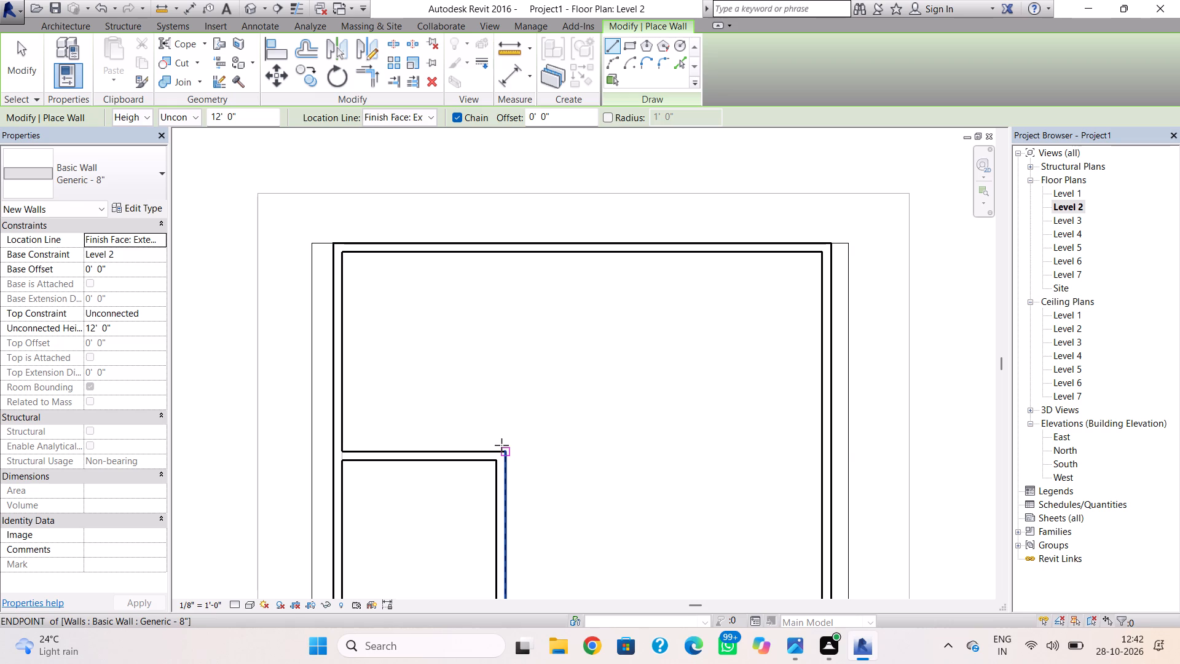
pyautogui.click(506, 453)
pyautogui.press('space')
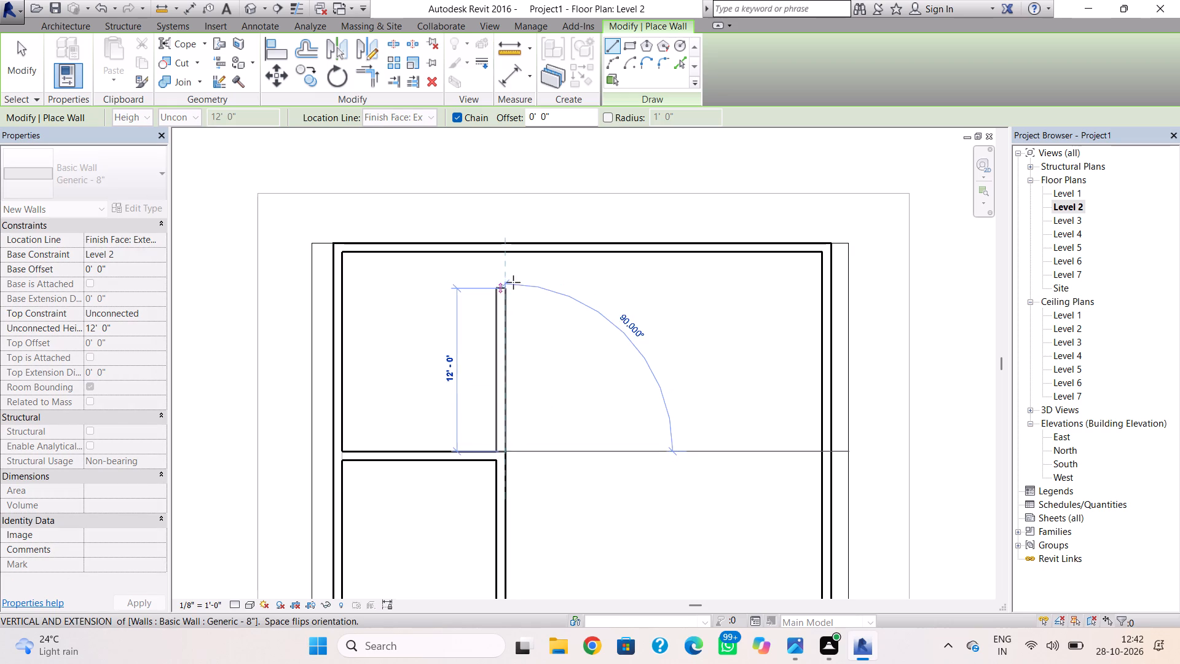
pyautogui.scroll(3, 513, 271)
pyautogui.click(503, 248)
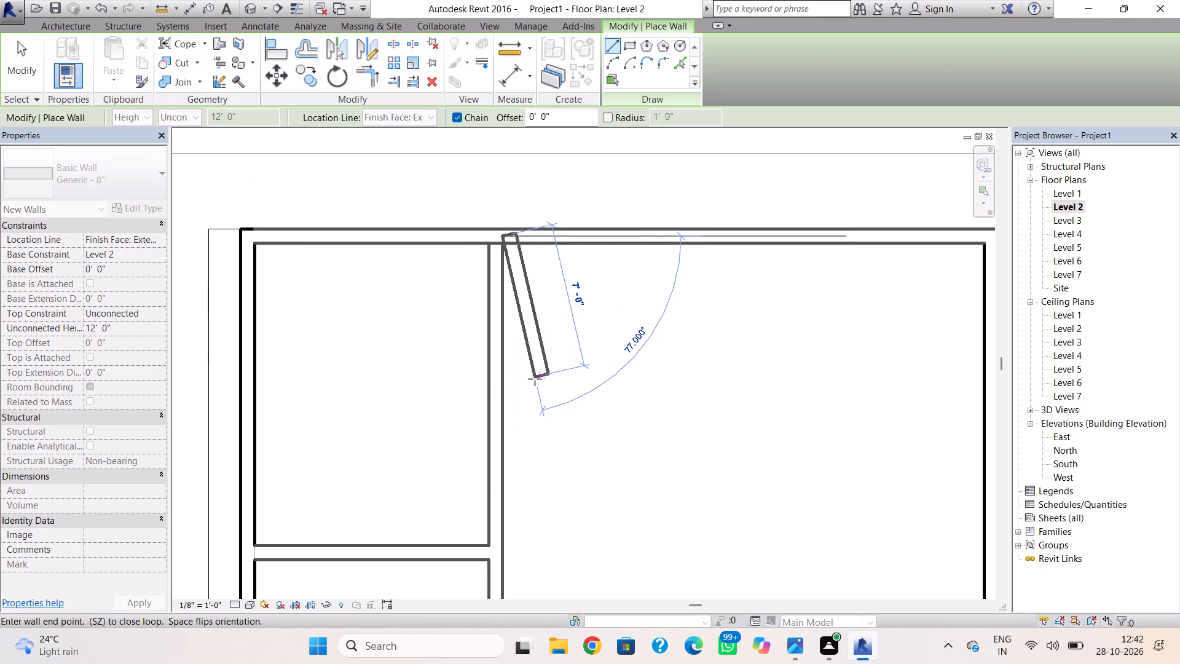
pyautogui.press('Escape')
# Draw a 12' high interior wall running east from the long north-south interior wall, ending in line with the south opening's east edge.
pyautogui.scroll(-3, 529, 457)
pyautogui.moveTo(522, 377); pyautogui.dragTo(519, 348, button='middle')
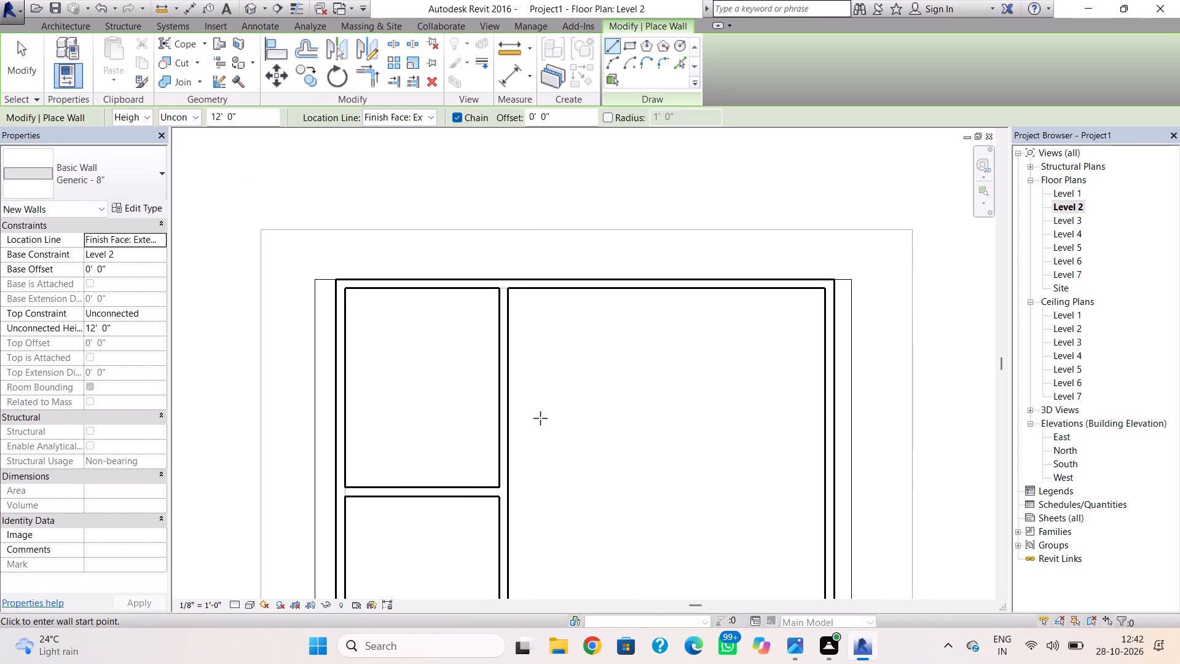
pyautogui.scroll(-3, 541, 424)
pyautogui.moveTo(541, 424); pyautogui.dragTo(527, 327, button='middle')
pyautogui.scroll(1, 527, 326)
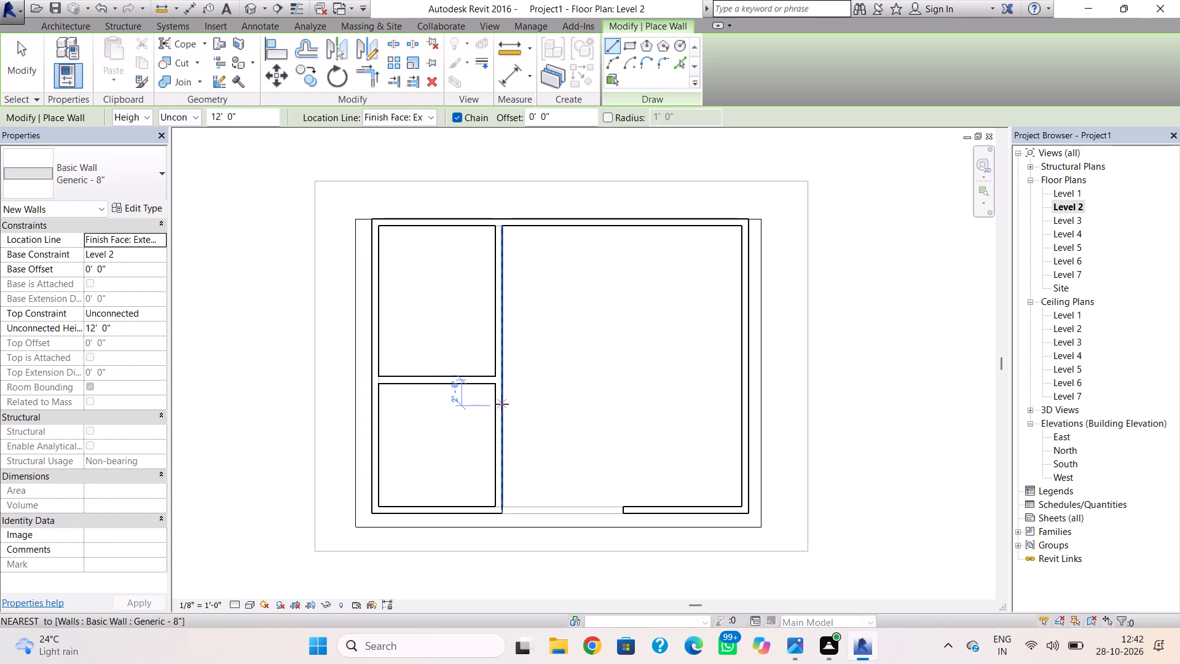
pyautogui.click(506, 356)
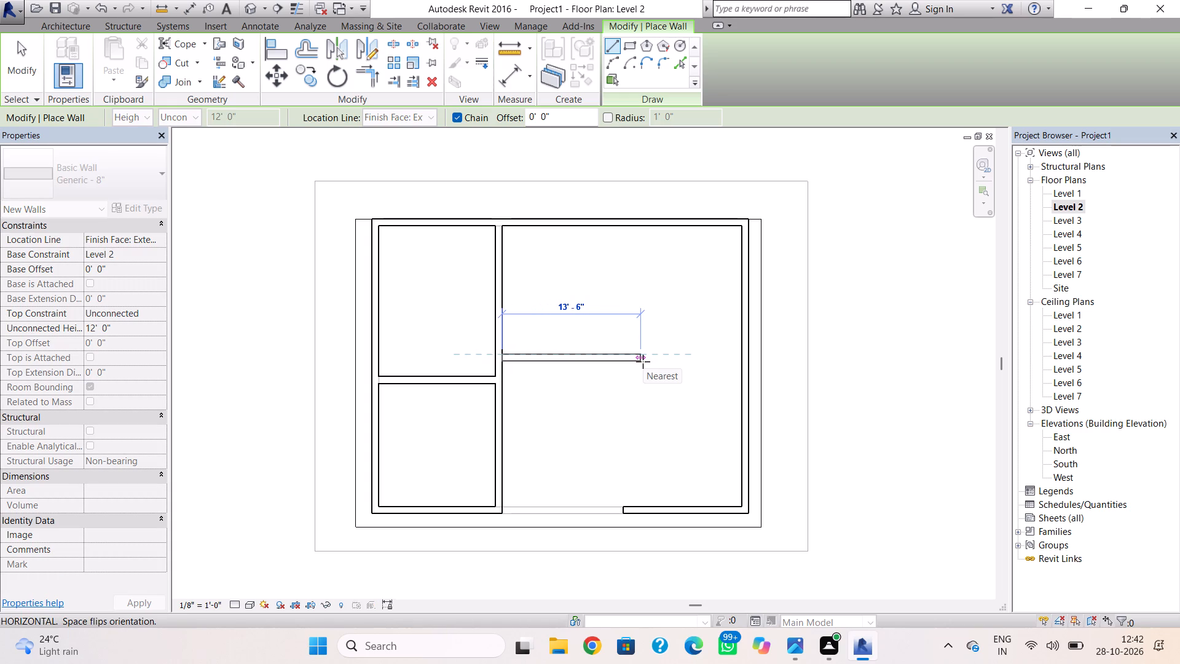
pyautogui.click(628, 360)
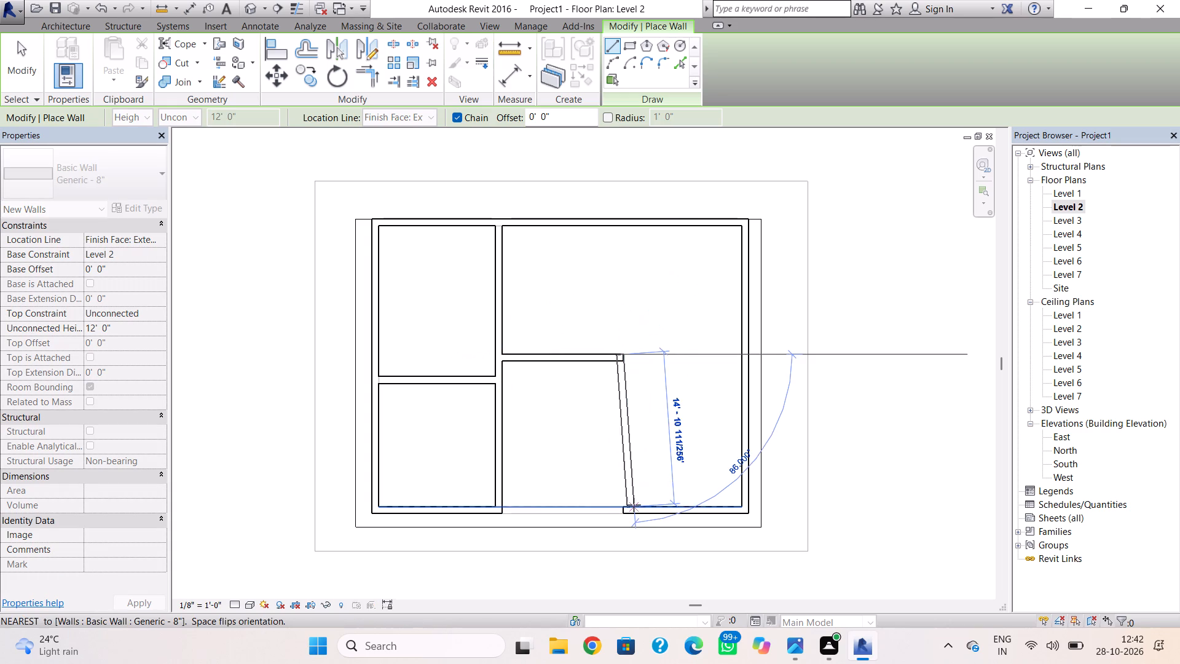
pyautogui.press('Escape')
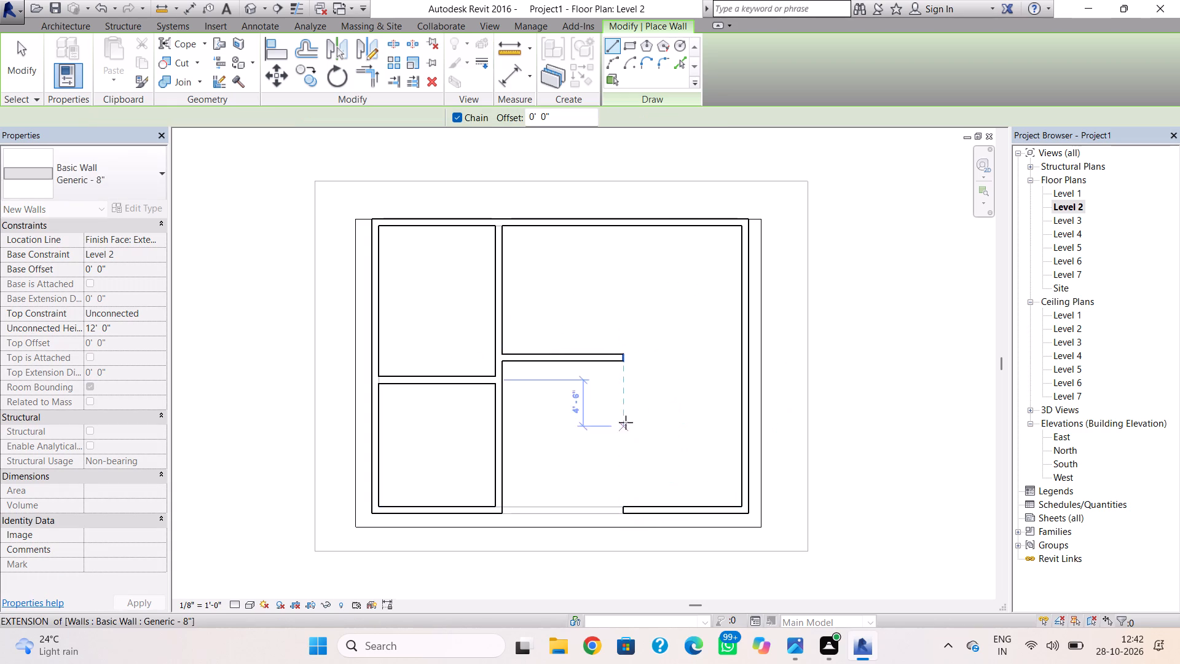
# Draw a 12' high interior wall about 14'-2" long, south from the new wall's east end to the eastern south segment, with thickness on the east side.
pyautogui.click(622, 365)
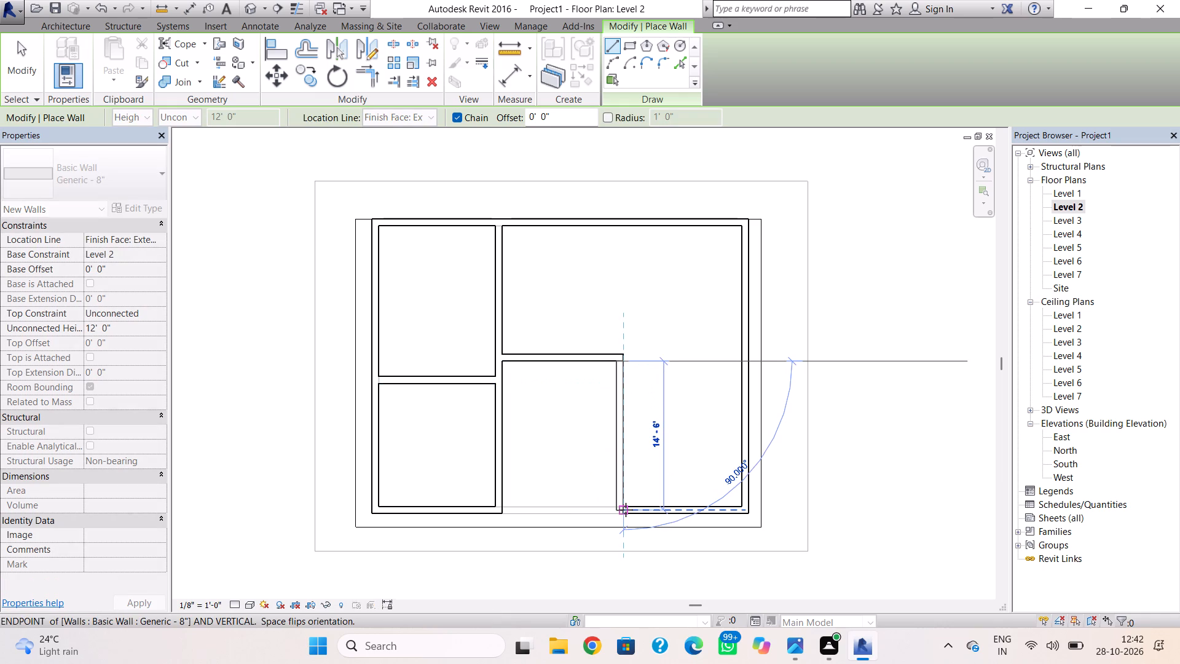
pyautogui.press('space')
pyautogui.scroll(6, 627, 504)
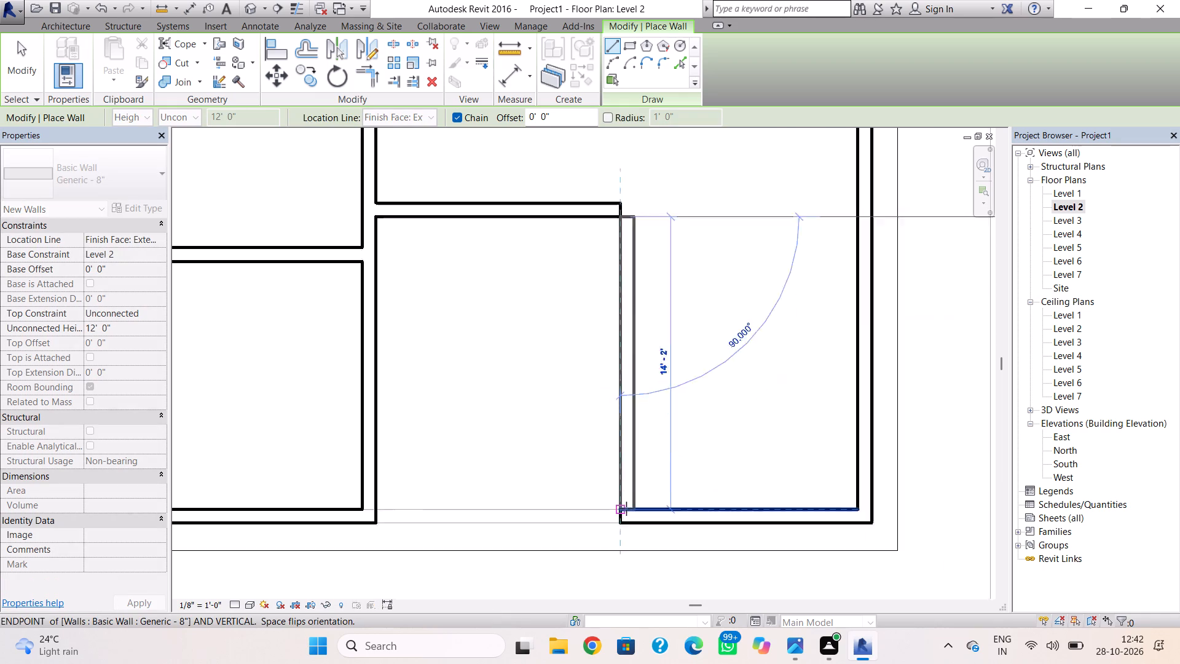
pyautogui.scroll(2, 626, 508)
pyautogui.click(628, 513)
pyautogui.press('Escape')
pyautogui.scroll(-4, 672, 391)
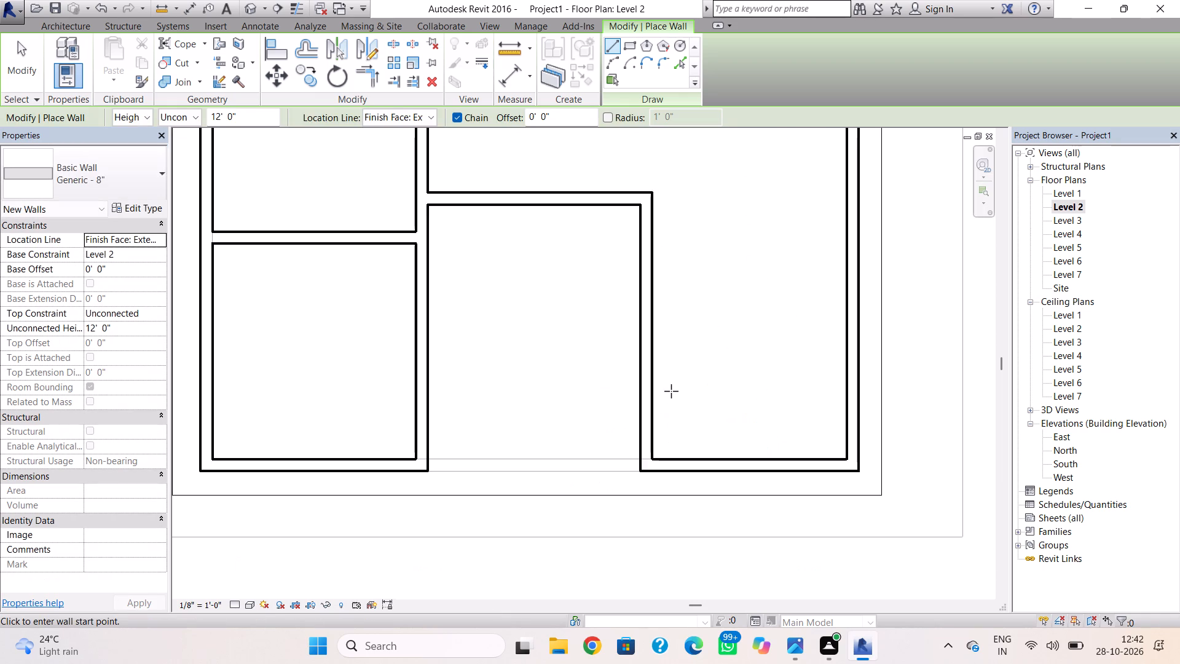
# In the 3D view, copy the Generic - 12" roof slab at Level 2 and paste it aligned to Level 3.
pyautogui.scroll(1, 671, 391)
pyautogui.scroll(-7, 671, 391)
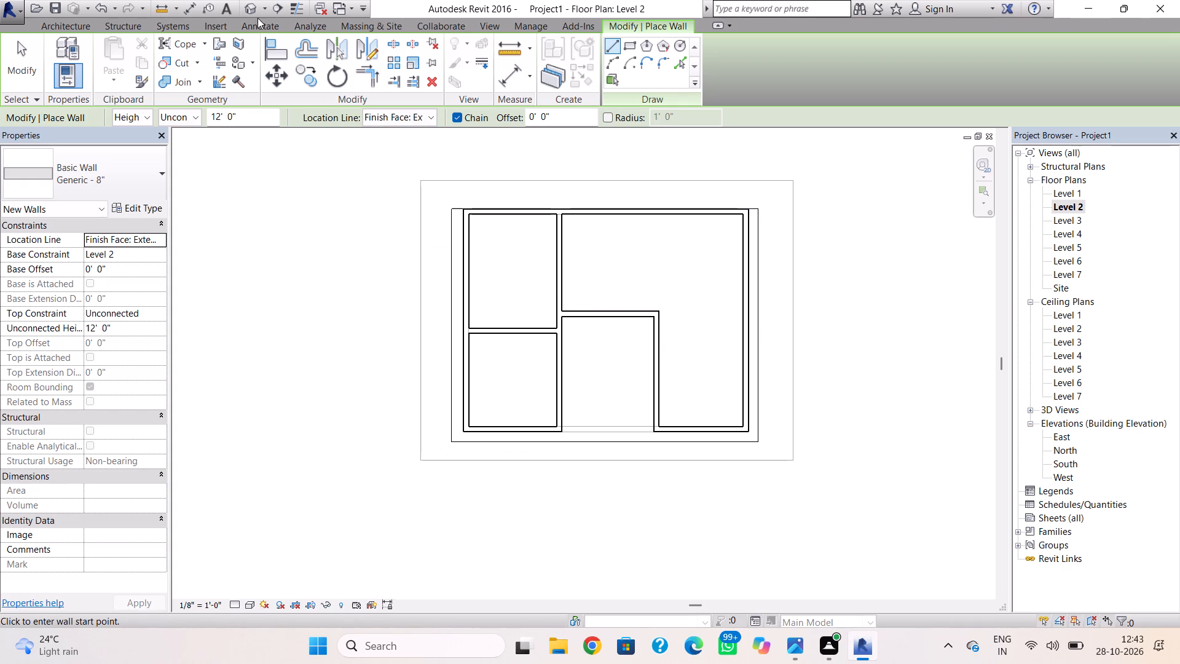
pyautogui.click(243, 9)
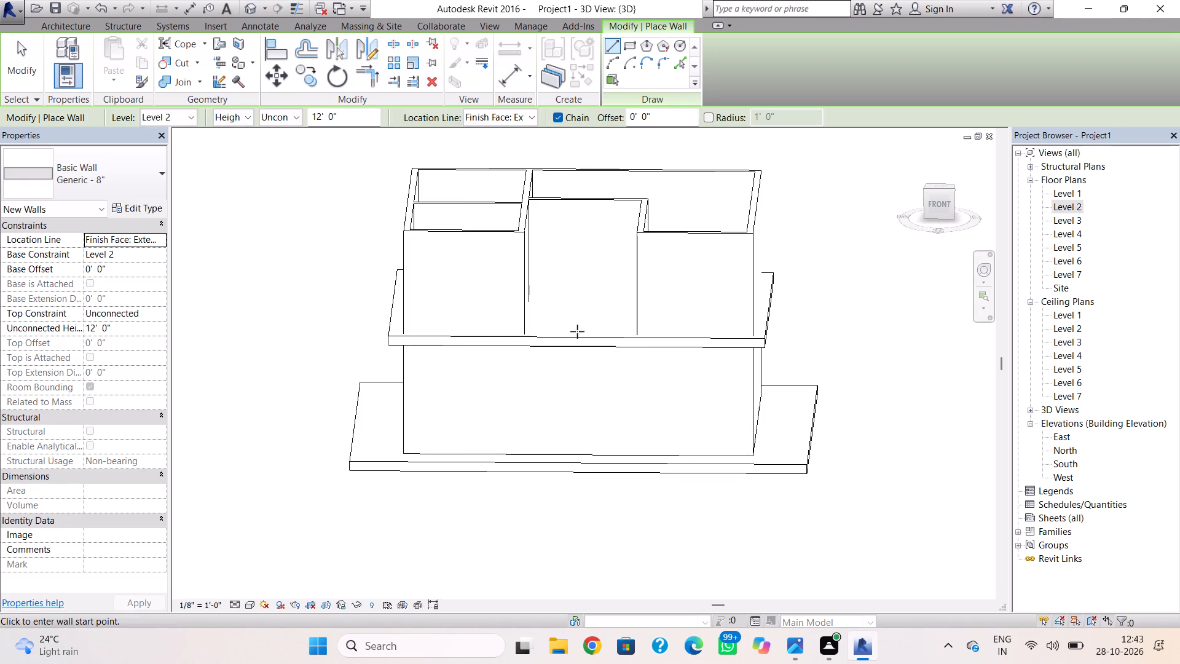
pyautogui.keyDown('shift'); pyautogui.moveTo(532, 341); pyautogui.dragTo(597, 363, button='right'); pyautogui.keyUp('shift')
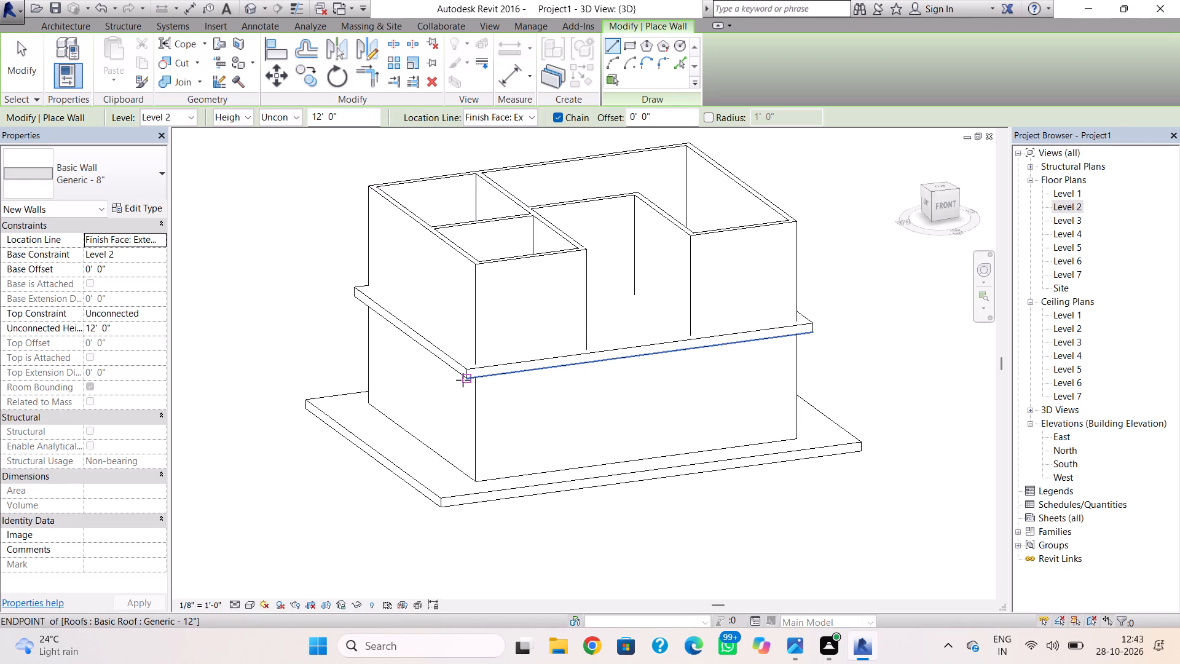
pyautogui.press('Escape')
pyautogui.click(463, 376)
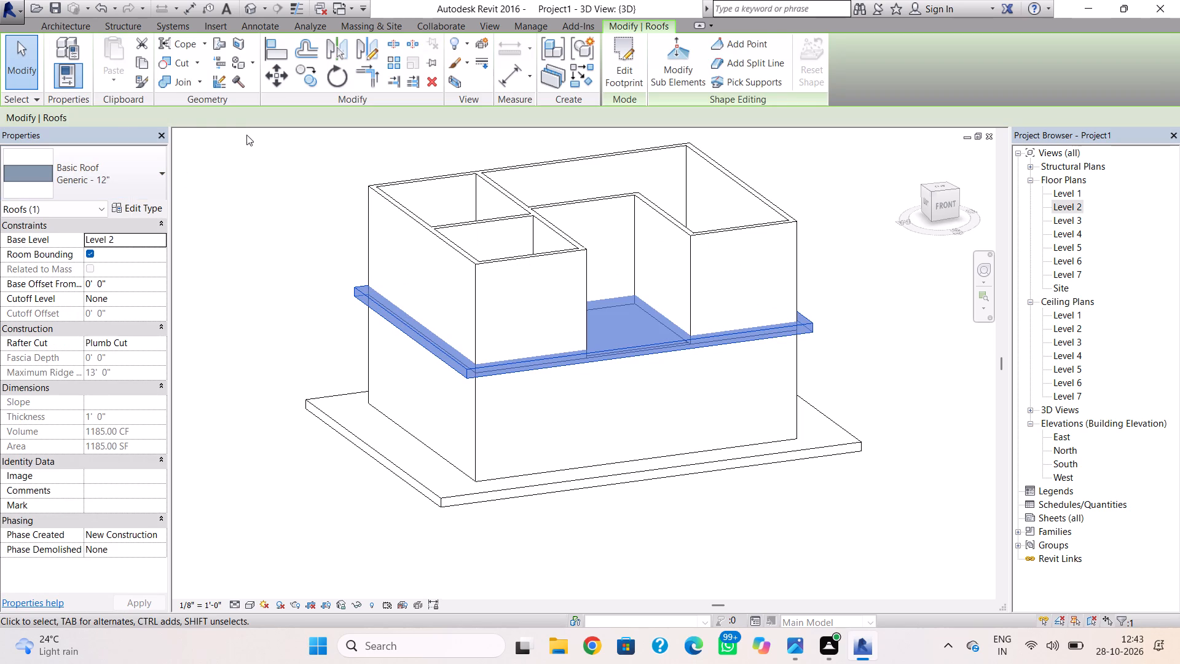
pyautogui.click(147, 58)
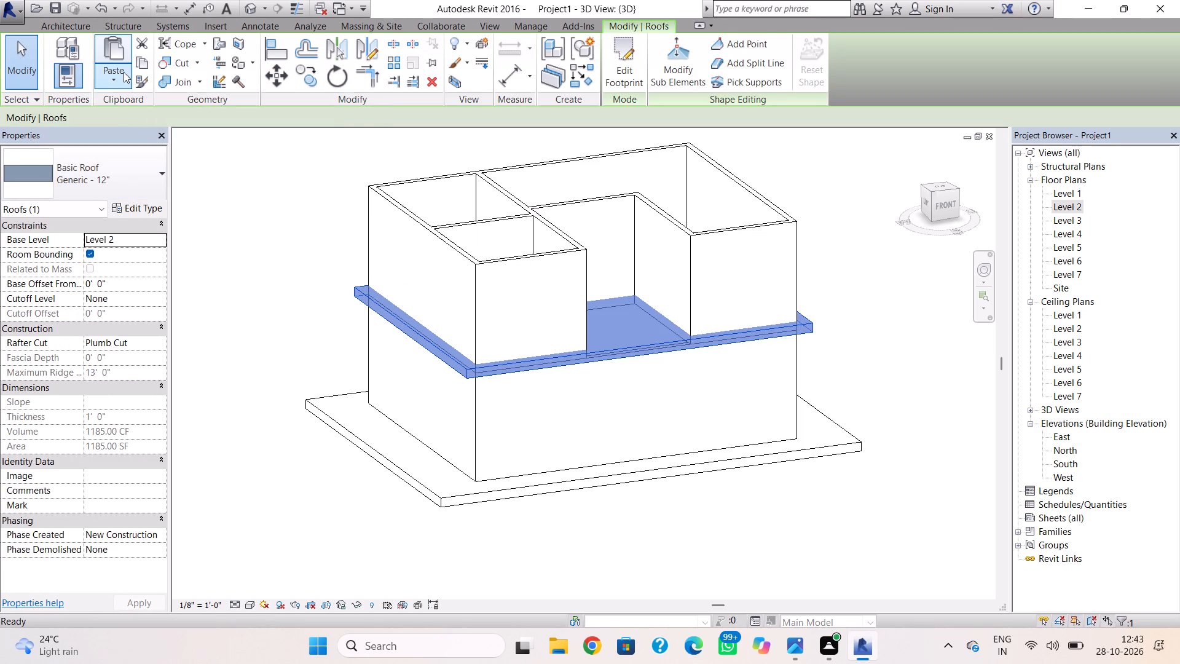
pyautogui.click(112, 76)
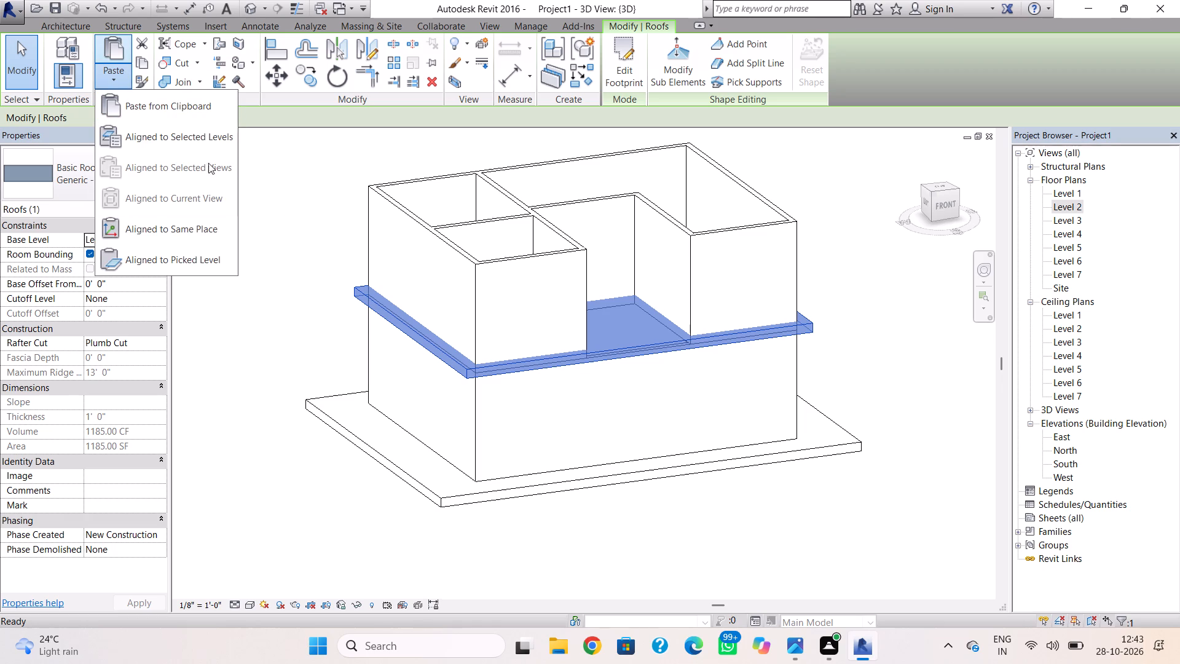
pyautogui.click(193, 143)
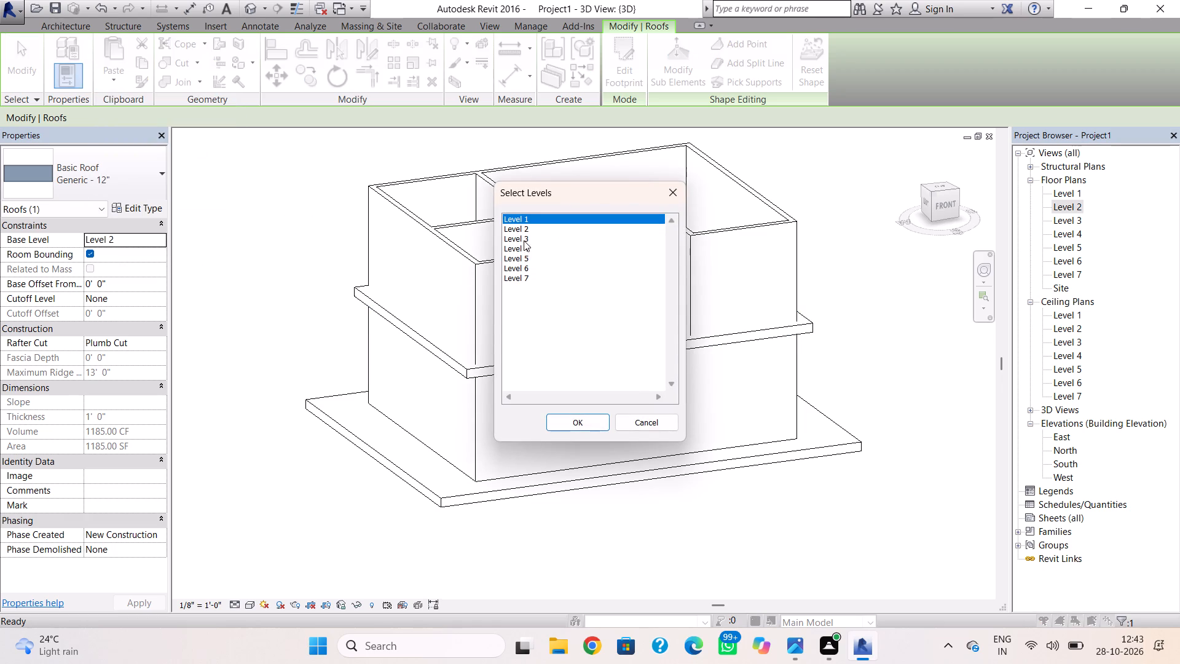
pyautogui.click(524, 240)
pyautogui.click(582, 416)
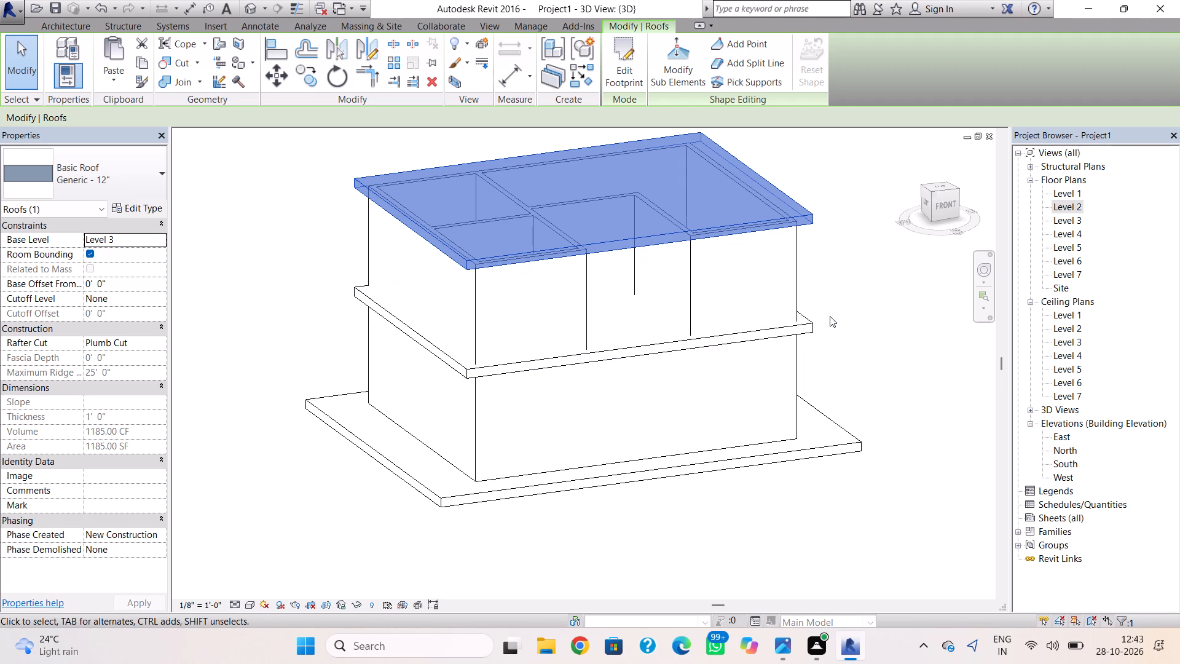
pyautogui.press('Escape')
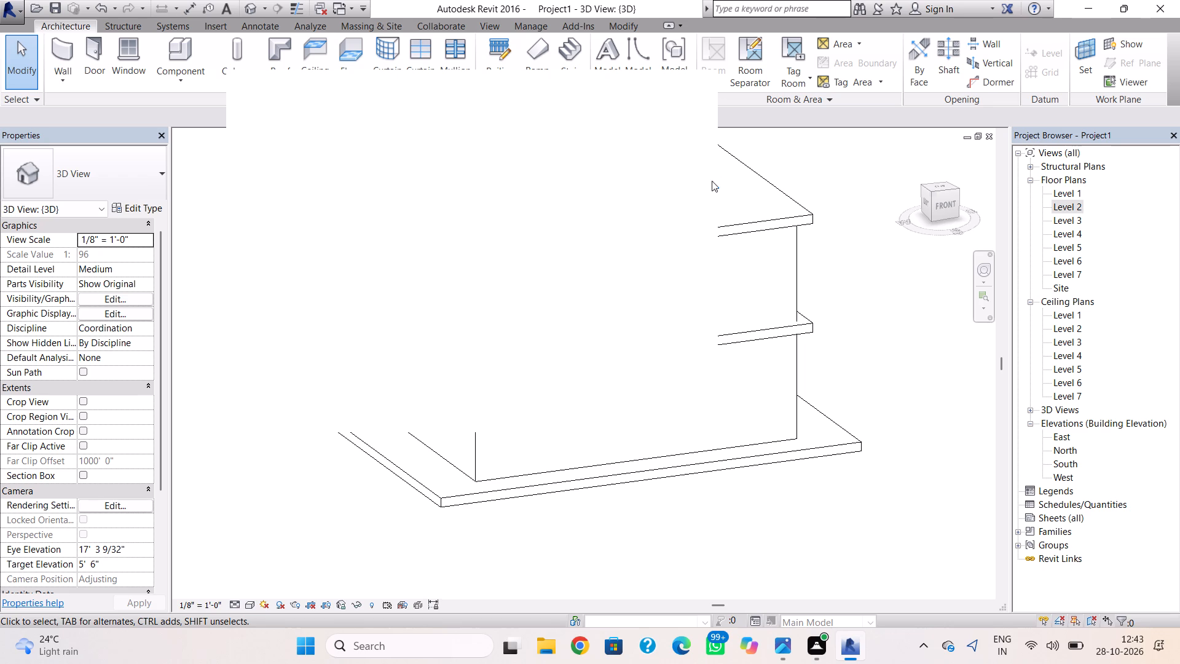
pyautogui.click(688, 93)
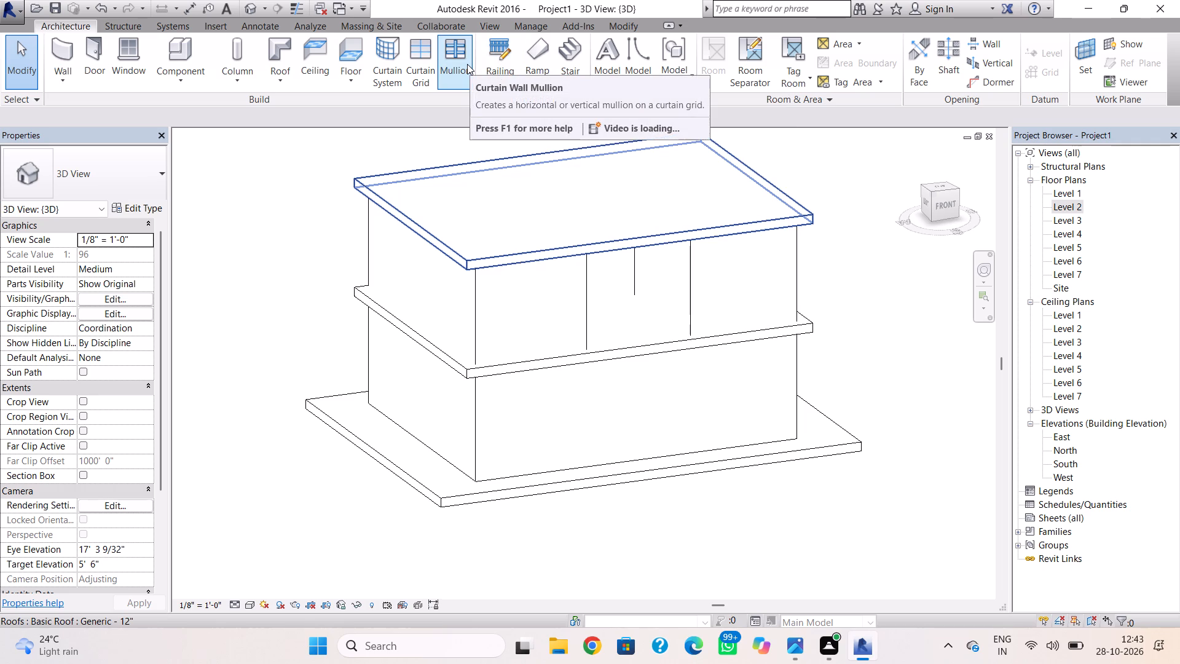
# On the Level 3 plan, draw a 12' high Generic - 8" west wall from the roof's north edge to the south-west corner, thickness on the east side.
pyautogui.scroll(-1, 527, 248)
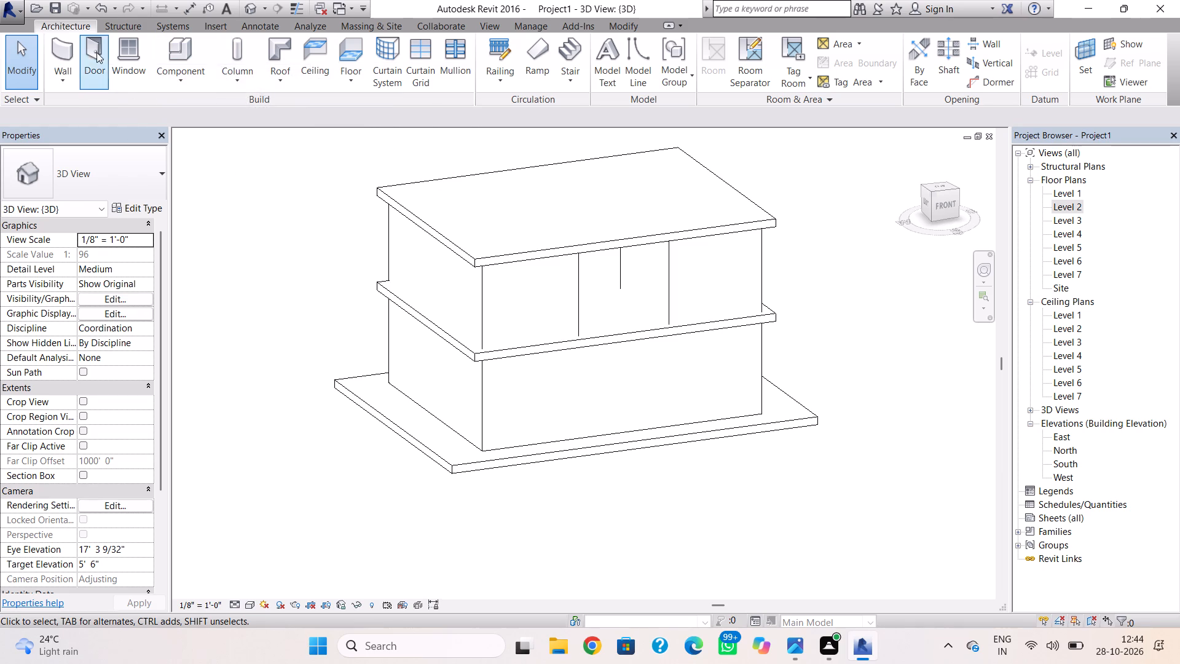
pyautogui.click(68, 53)
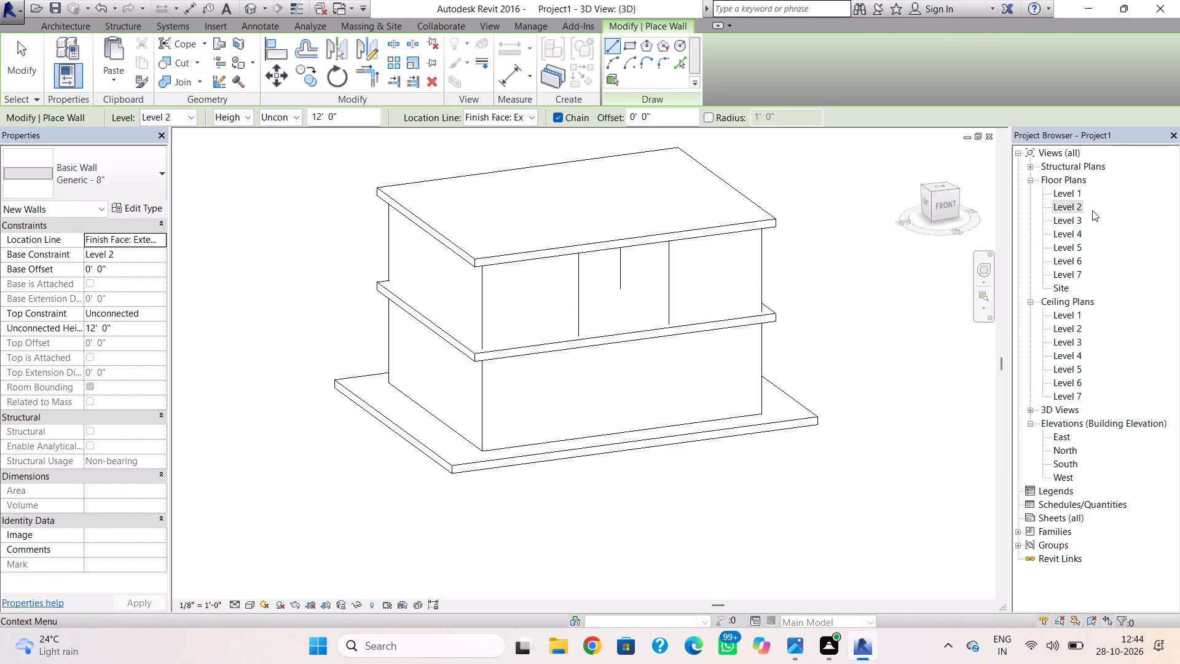
pyautogui.doubleClick(1072, 219)
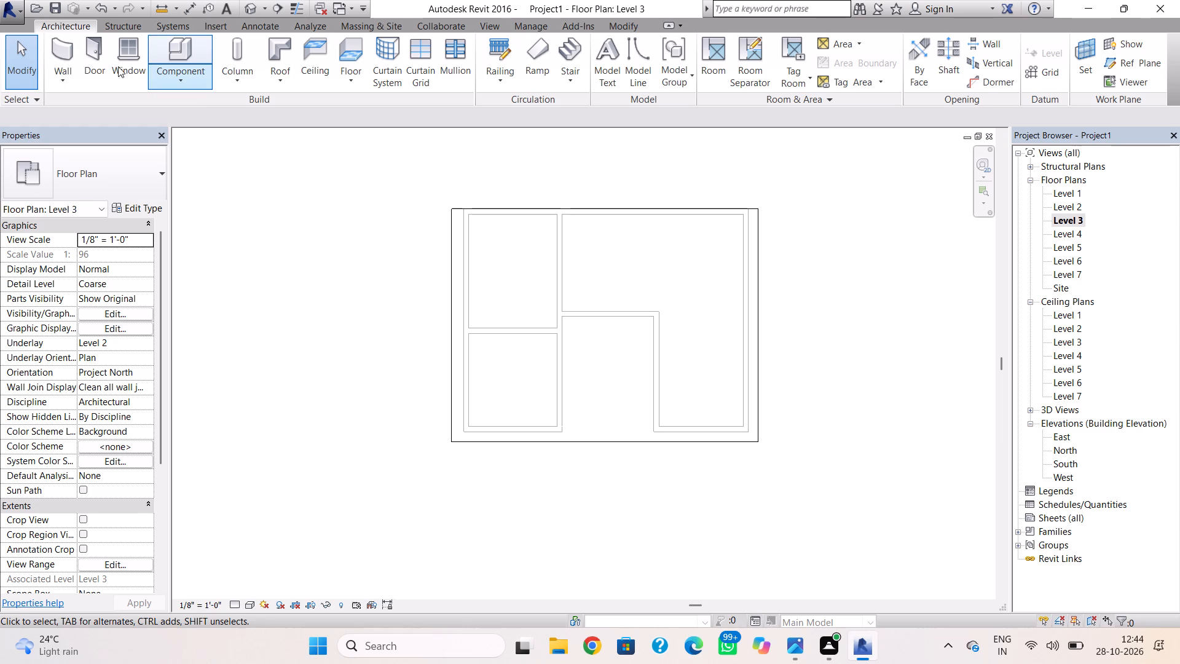
pyautogui.click(61, 58)
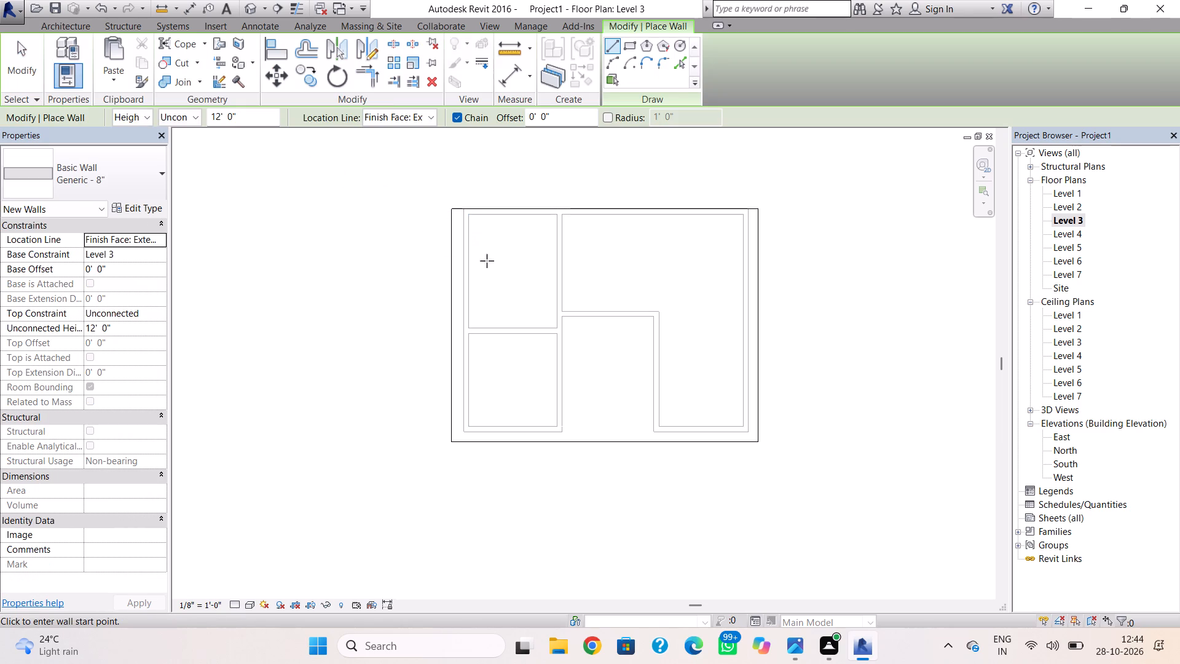
pyautogui.scroll(5, 475, 226)
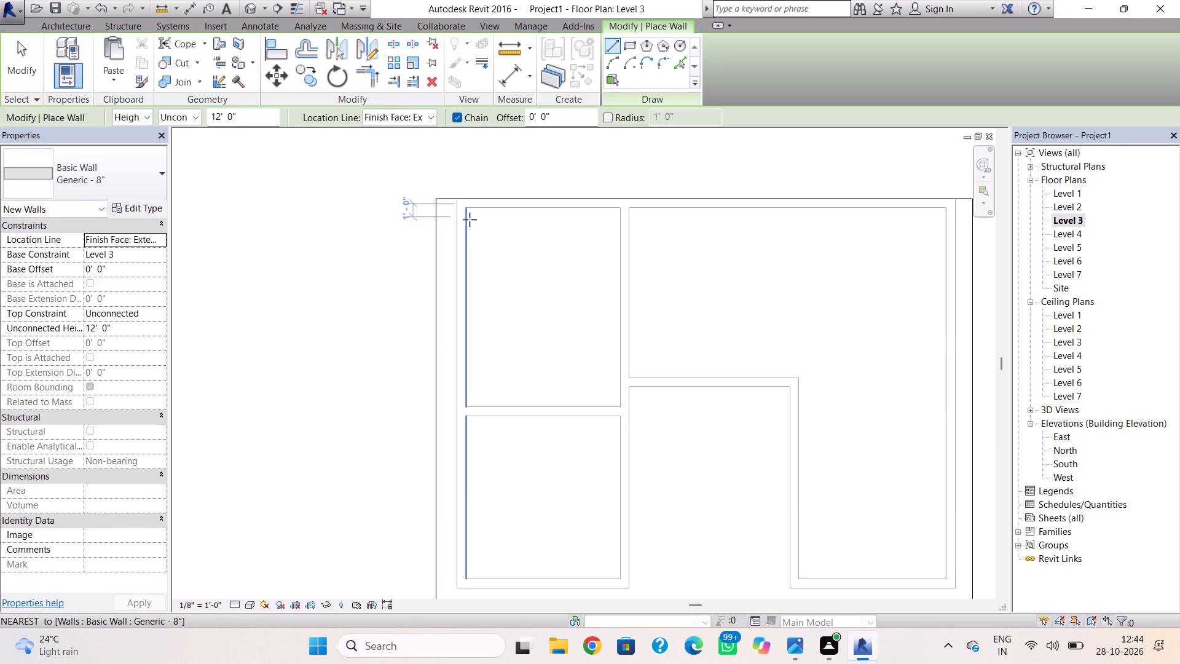
pyautogui.click(457, 197)
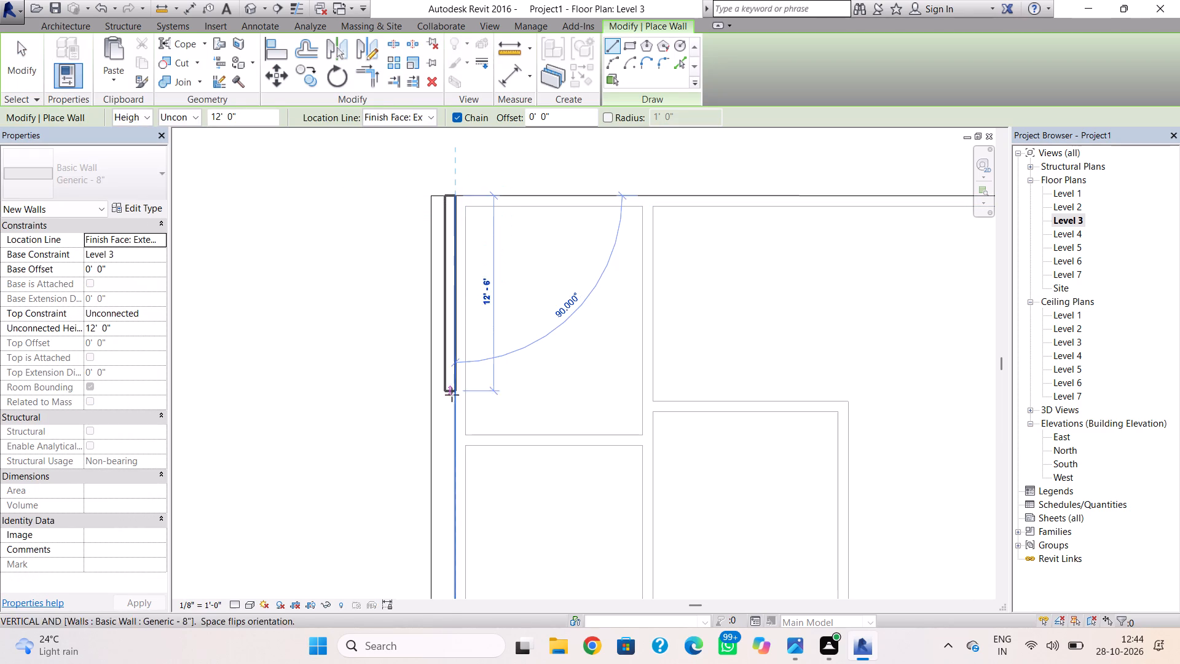
pyautogui.press('space')
pyautogui.scroll(-2, 438, 459)
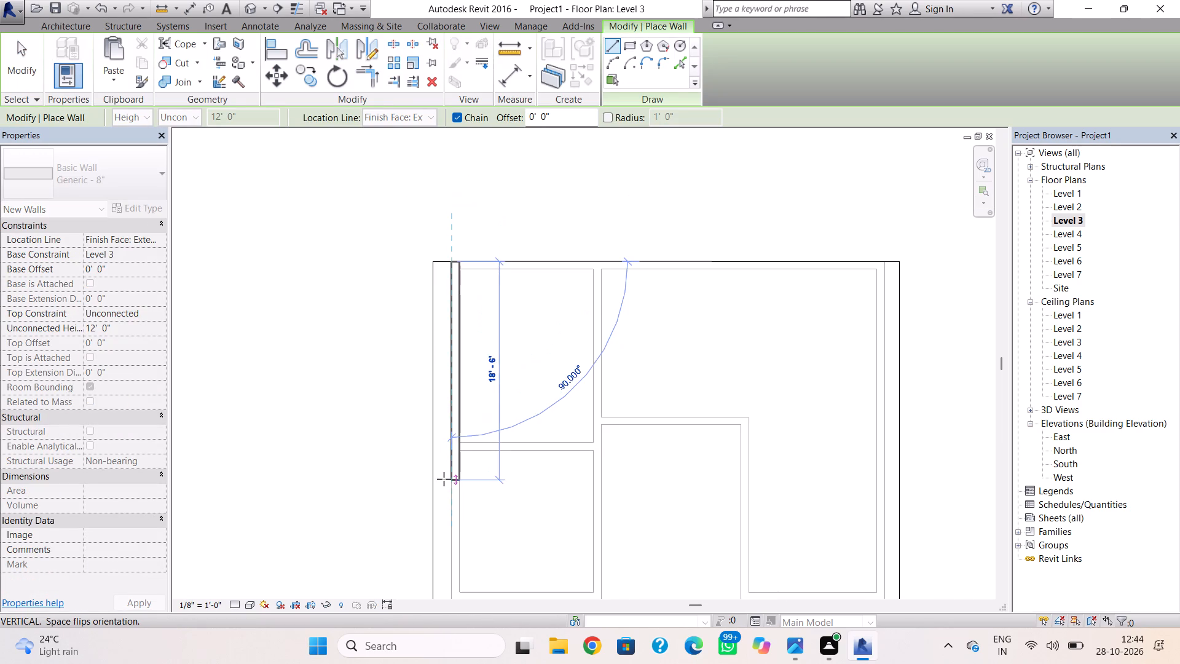
pyautogui.scroll(-2, 444, 479)
pyautogui.moveTo(444, 479); pyautogui.dragTo(406, 326, button='middle')
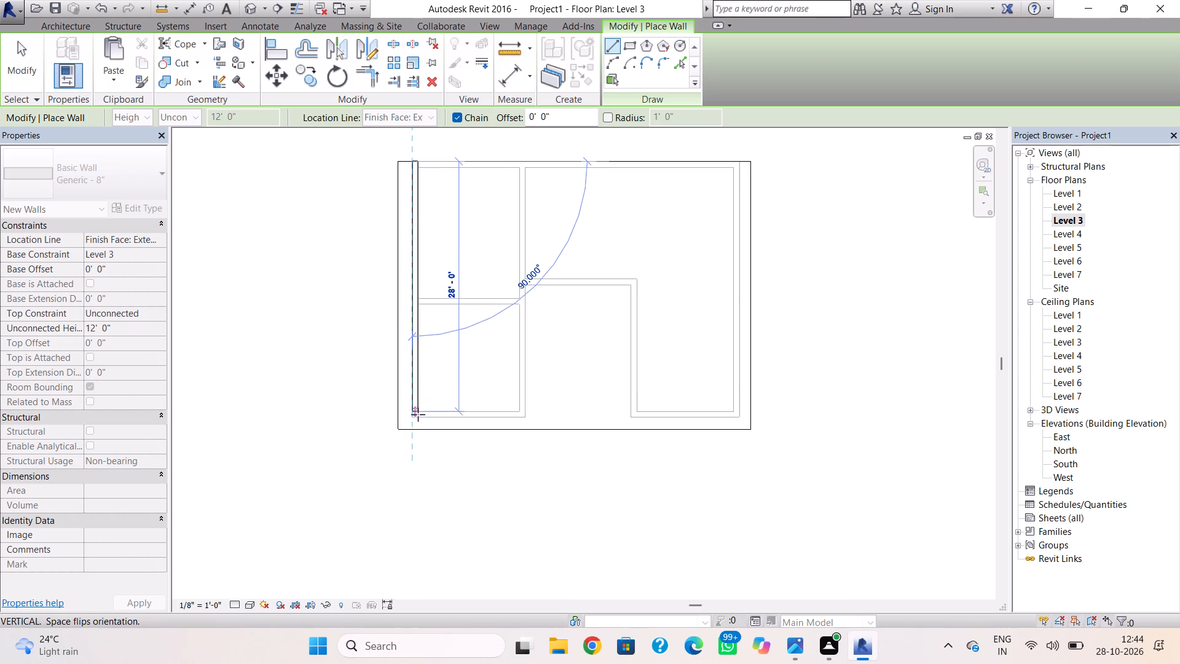
pyautogui.scroll(12, 418, 414)
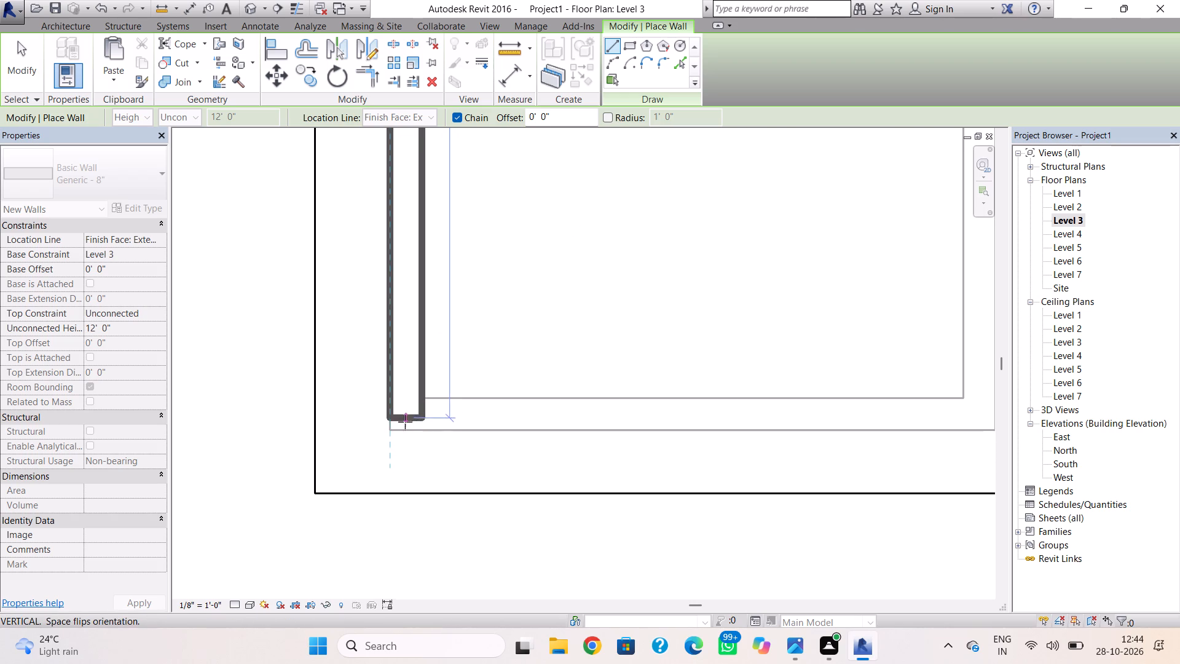
pyautogui.click(404, 427)
pyautogui.press('Escape')
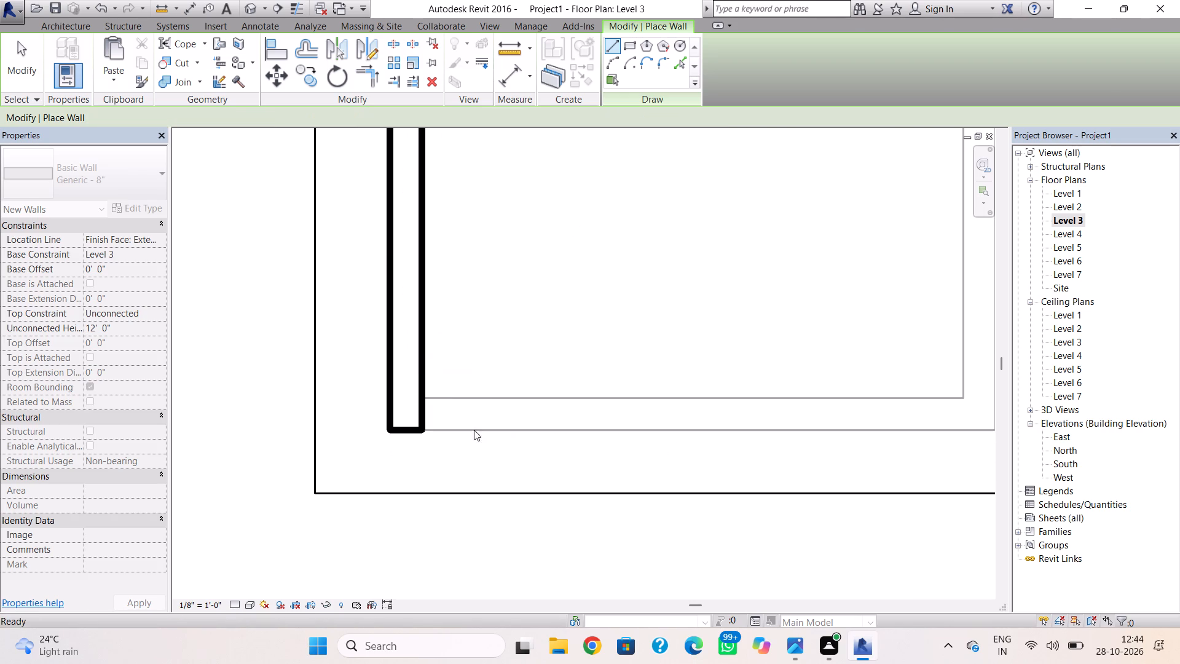
# Draw a 12' high south wall about 12'-0" long, east from the west wall to the opening's west edge below, thickness on the north side.
pyautogui.click(423, 429)
pyautogui.press('space')
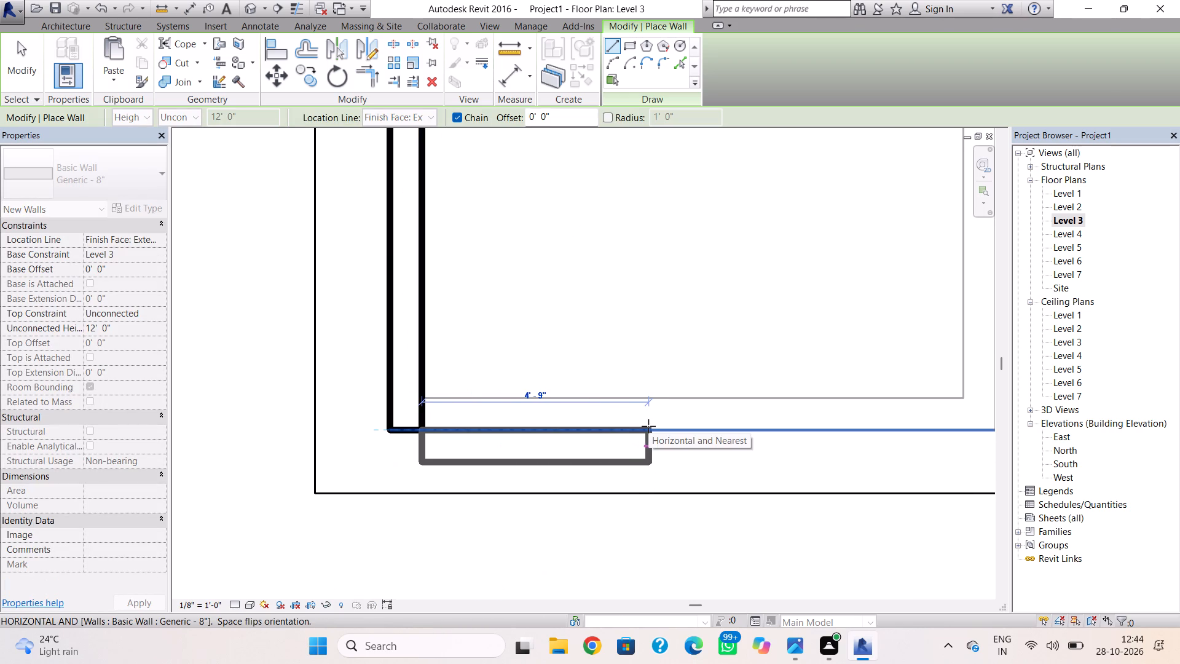
pyautogui.scroll(-7, 648, 426)
pyautogui.moveTo(664, 424); pyautogui.dragTo(581, 418, button='middle')
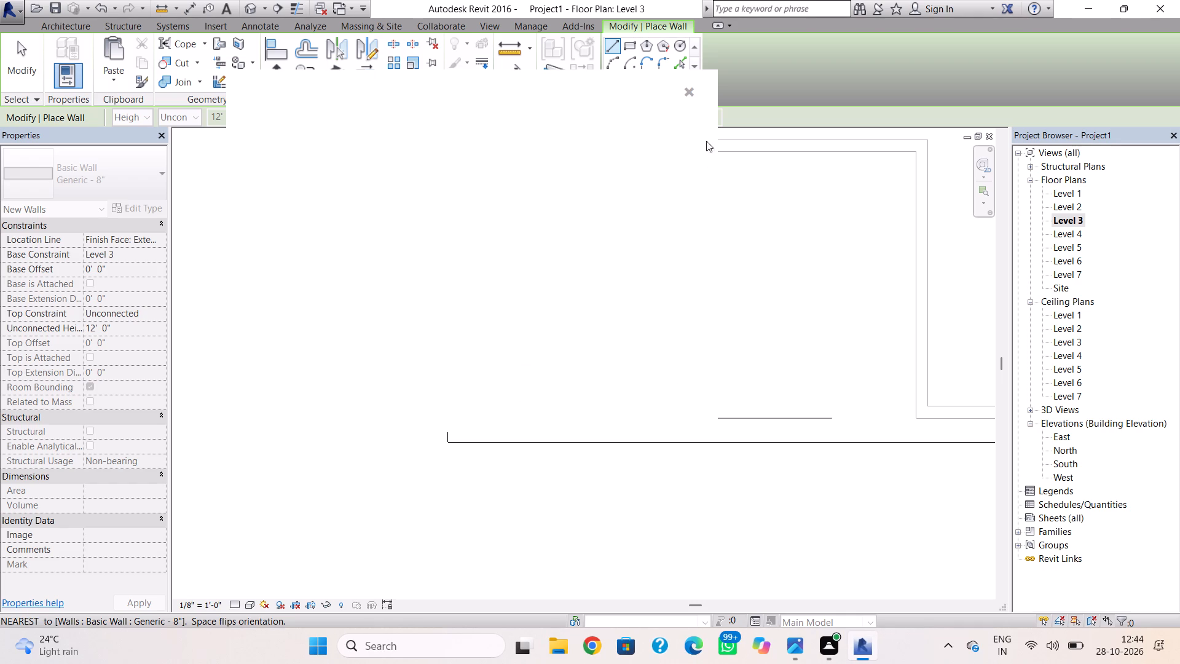
pyautogui.click(692, 92)
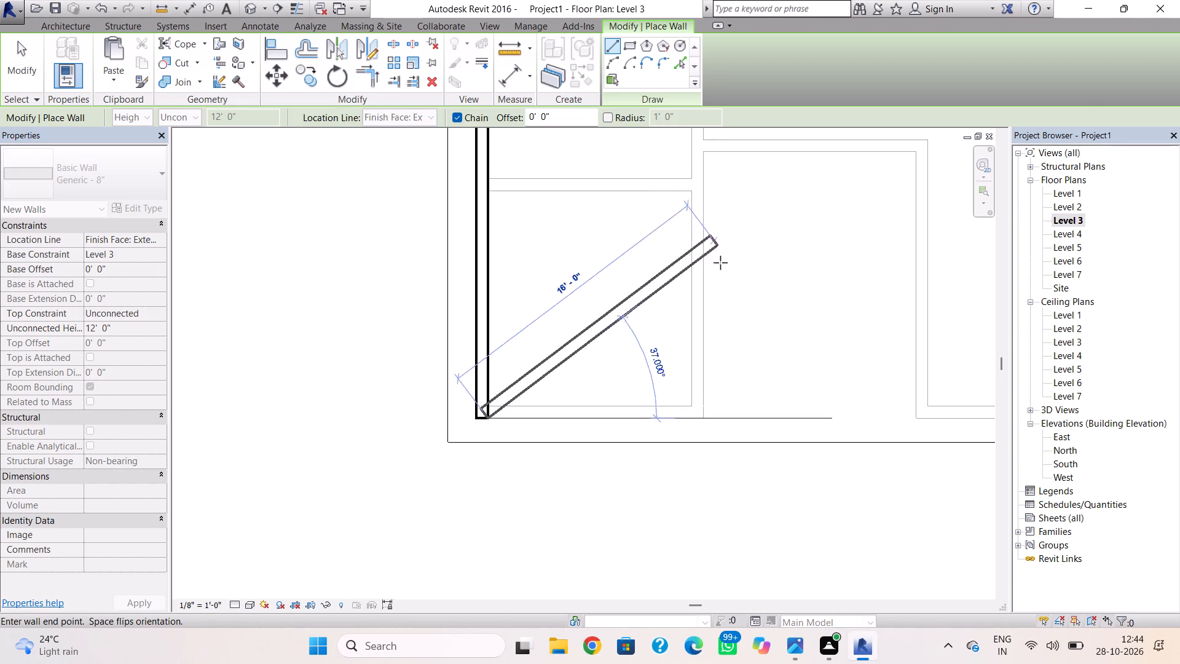
pyautogui.click(701, 414)
pyautogui.press('Escape')
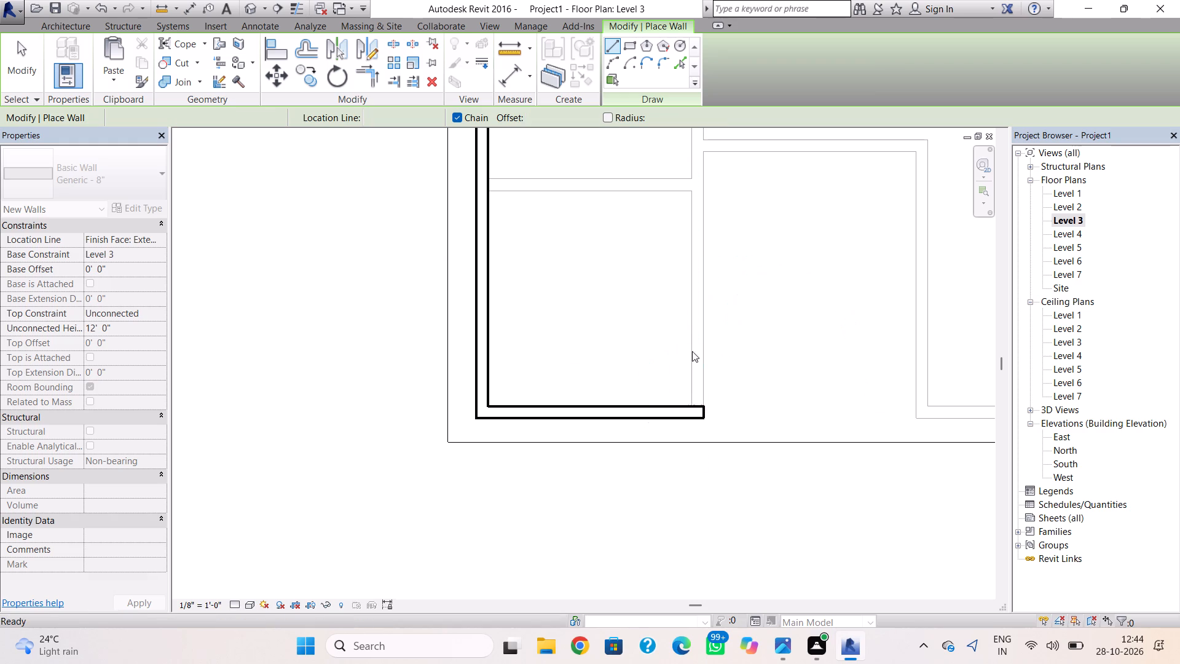
# Draw a 12' high wall from the south wall's east end north to the roof's north edge, with its thickness on the west side.
pyautogui.click(703, 403)
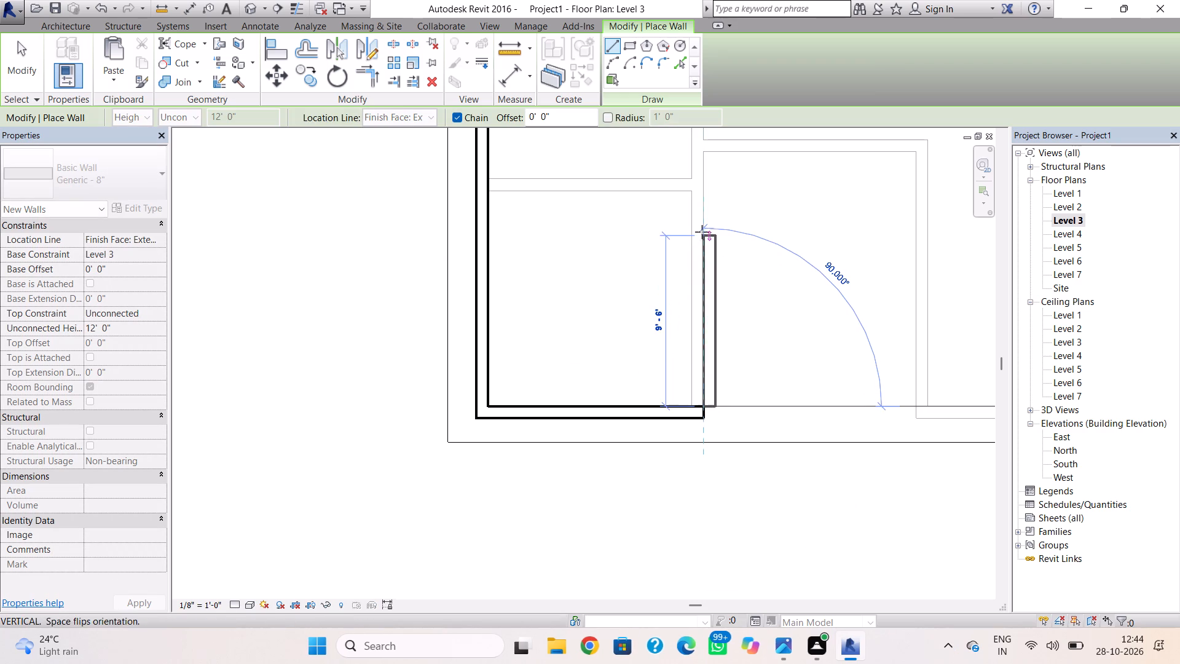
pyautogui.press('space')
pyautogui.scroll(-1, 714, 212)
pyautogui.moveTo(712, 218); pyautogui.dragTo(705, 334, button='middle')
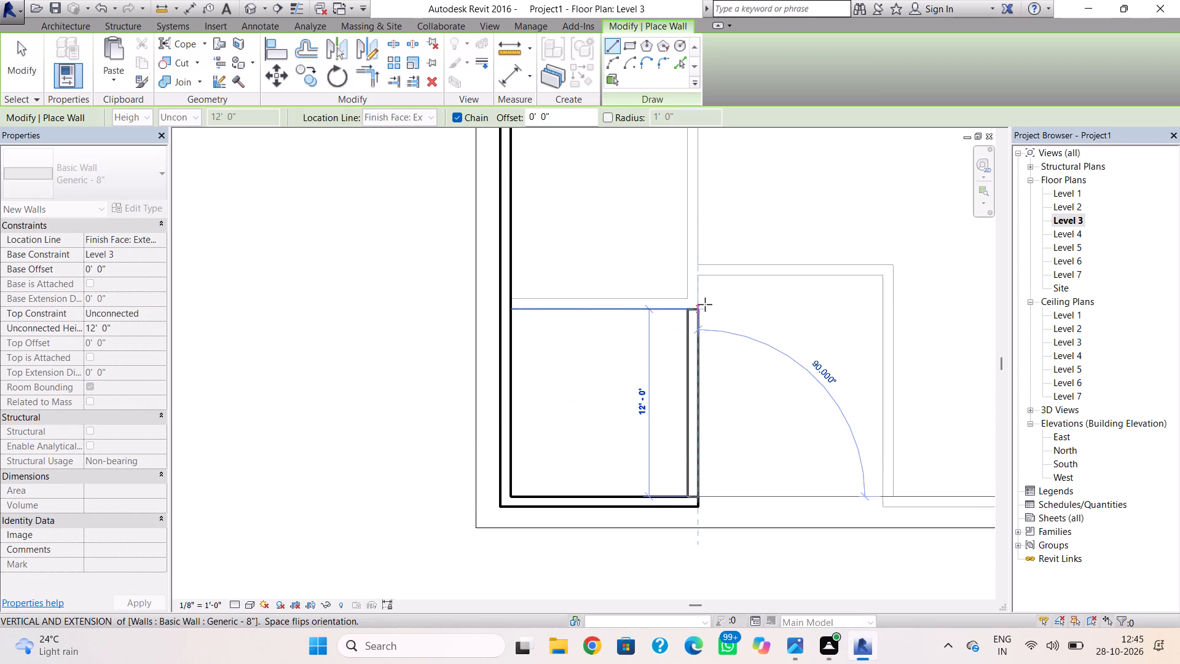
pyautogui.scroll(-1, 704, 252)
pyautogui.moveTo(701, 264); pyautogui.dragTo(696, 410, button='middle')
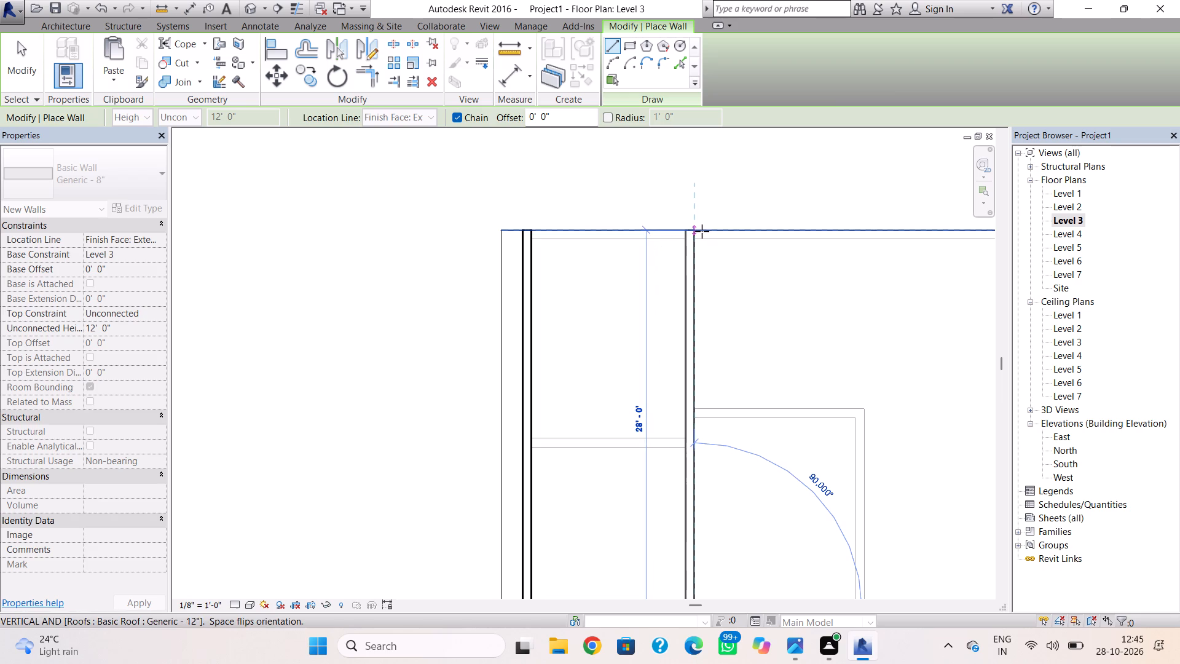
pyautogui.click(702, 231)
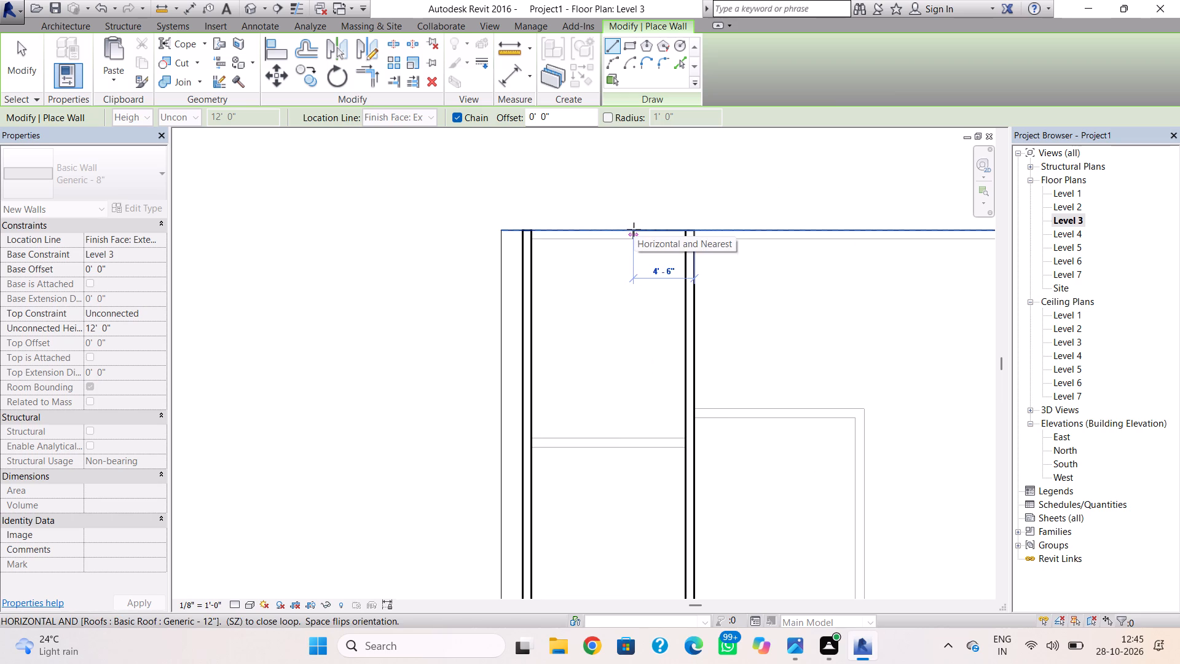
pyautogui.press('Escape')
# Close the Level 3 room with a 12' high north wall between the two long walls, with its thickness on the south side.
pyautogui.click(683, 233)
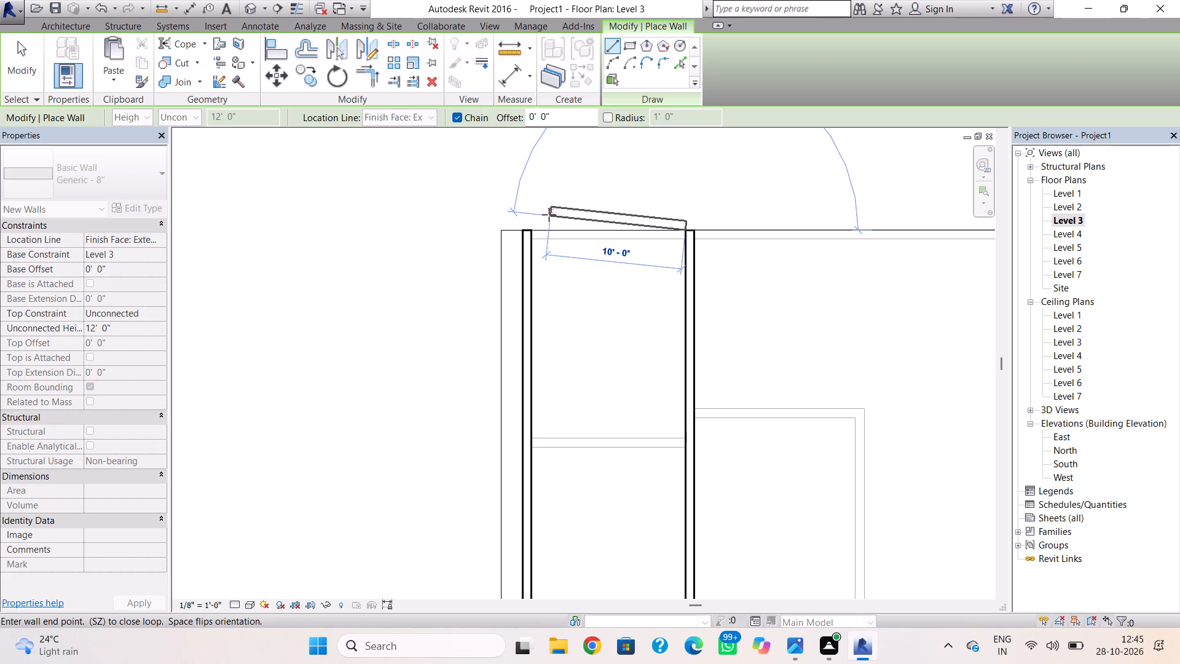
pyautogui.scroll(5, 545, 216)
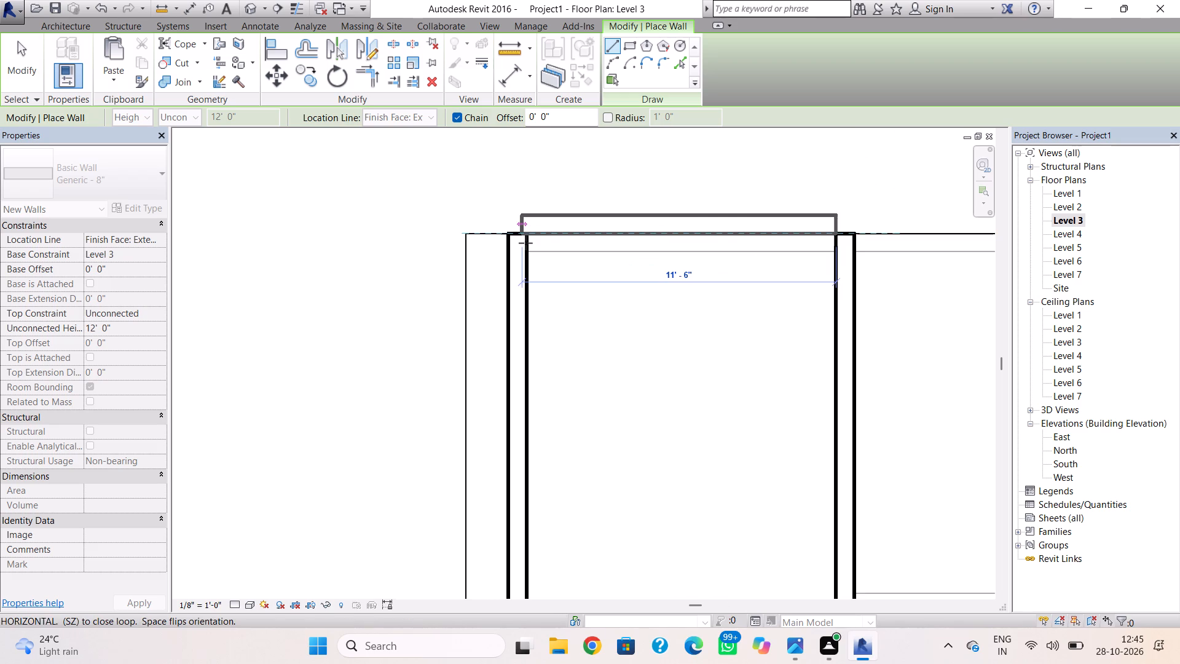
pyautogui.press('space')
pyautogui.scroll(4, 520, 229)
pyautogui.click(530, 234)
pyautogui.press('Escape')
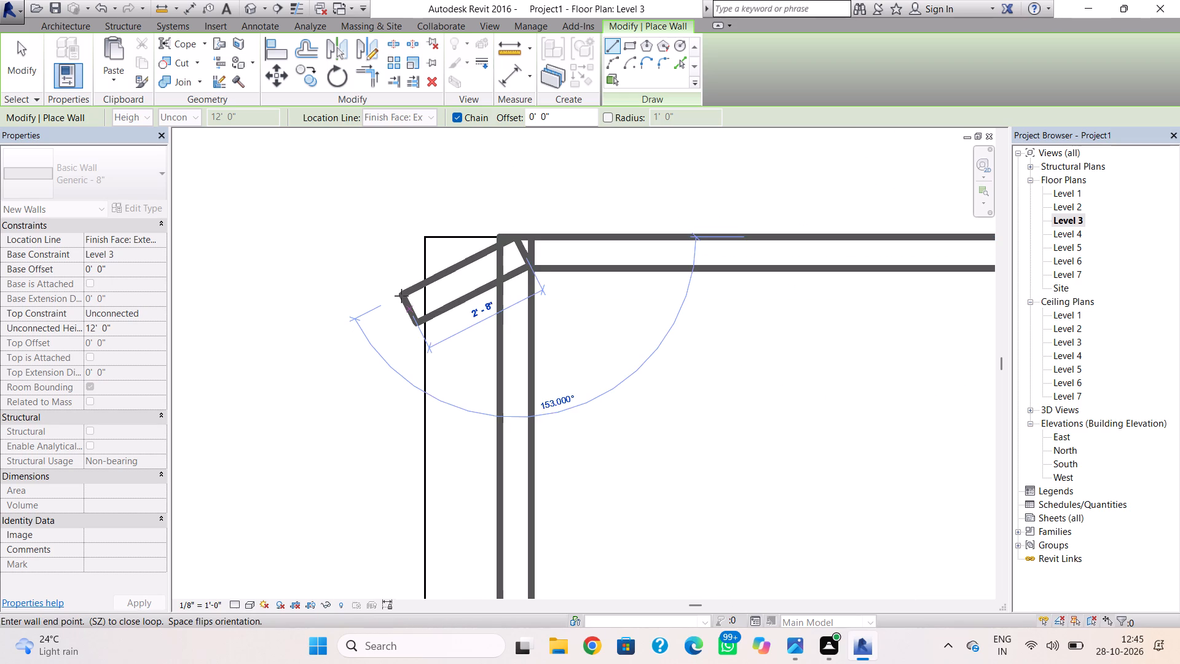
# In the 3D view, set the unconnected height of all four Level 3 walls to 4'.
pyautogui.click(243, 7)
pyautogui.press('Escape')
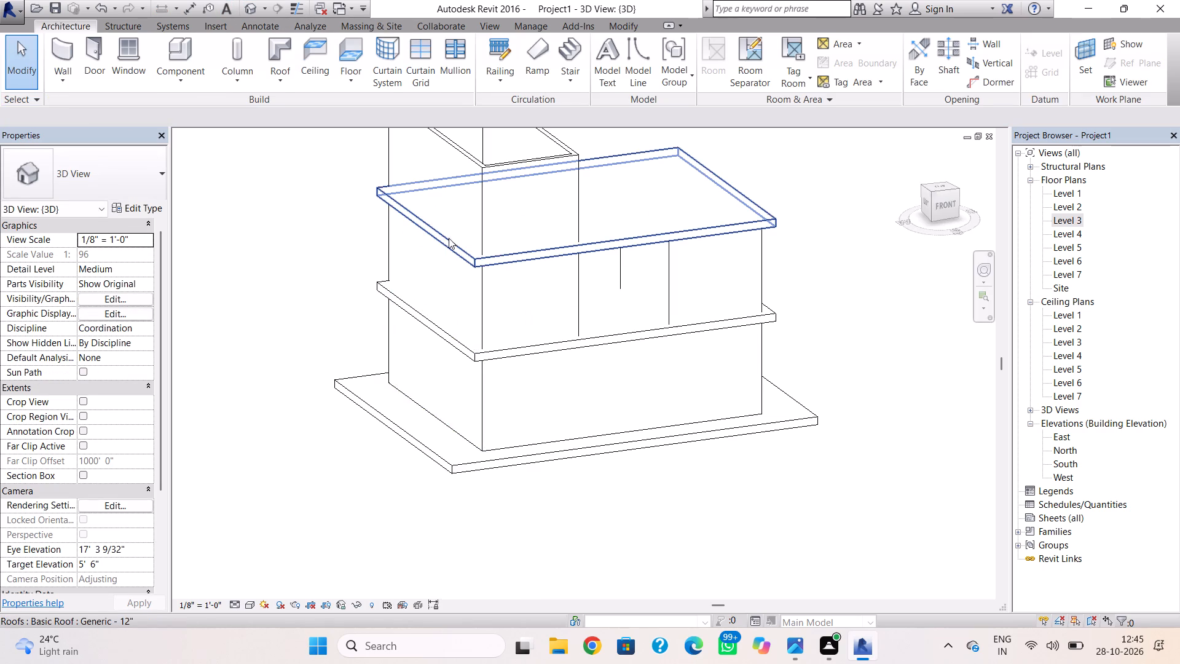
pyautogui.scroll(-1, 449, 239)
pyautogui.moveTo(457, 280); pyautogui.dragTo(453, 420, button='middle')
pyautogui.click(491, 316)
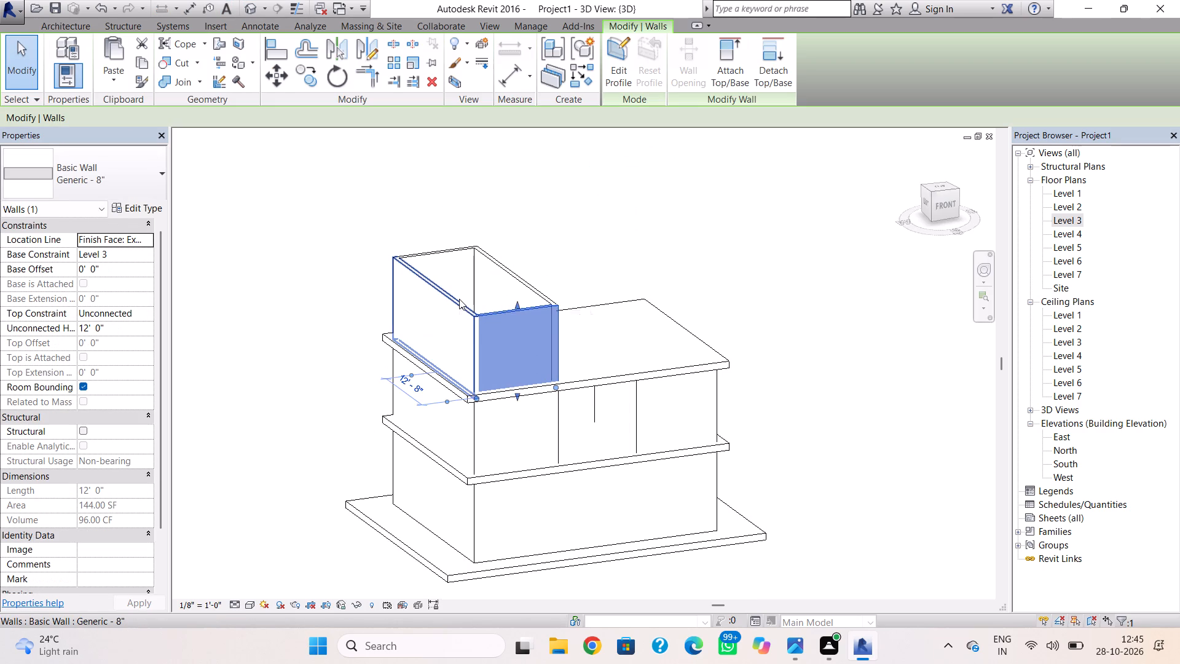
pyautogui.keyDown('ctrl'); pyautogui.click(459, 299); pyautogui.keyUp('ctrl')
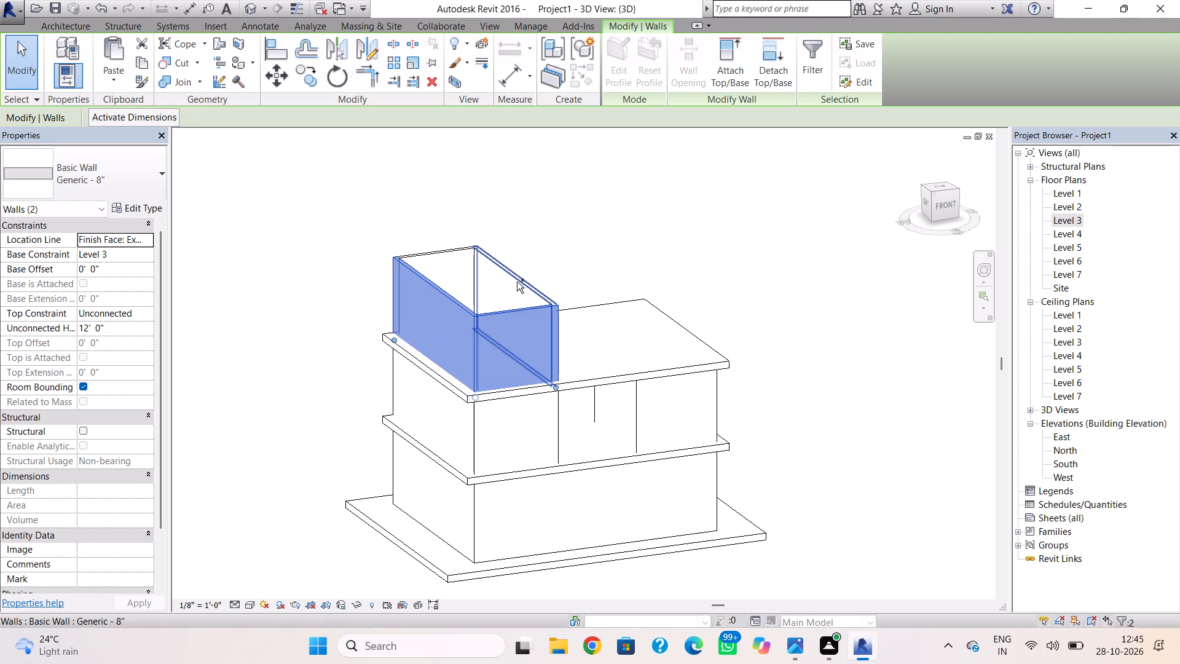
pyautogui.keyDown('ctrl'); pyautogui.click(517, 282); pyautogui.keyUp('ctrl')
pyautogui.keyDown('ctrl'); pyautogui.click(462, 246); pyautogui.keyUp('ctrl')
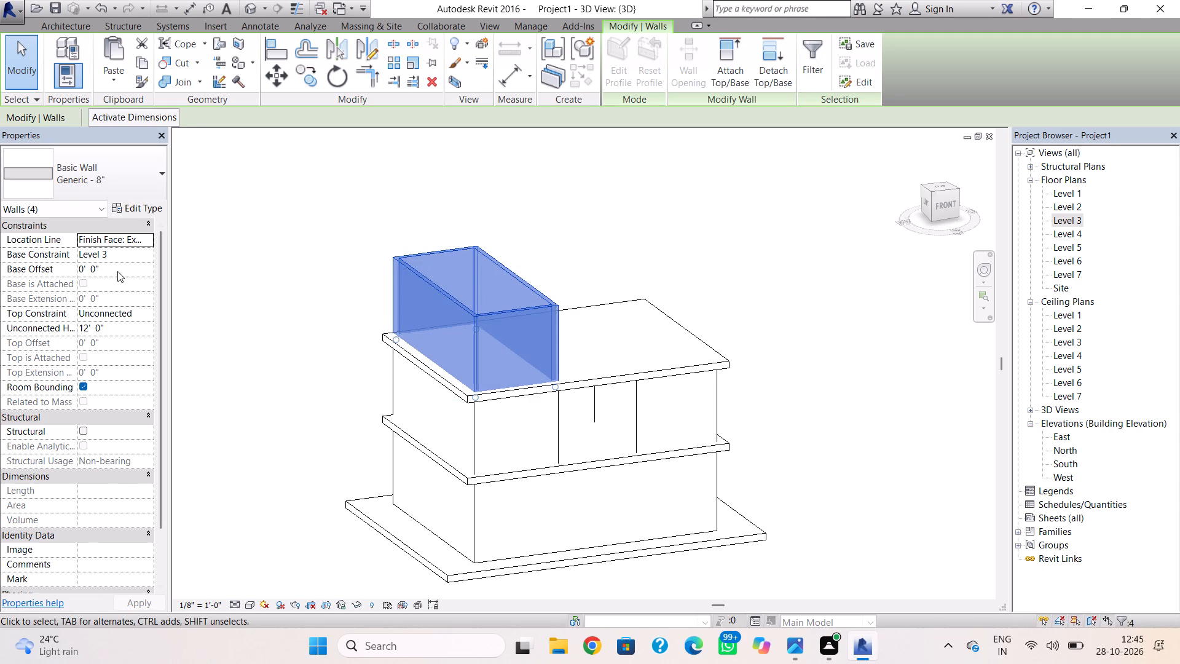
pyautogui.click(141, 323)
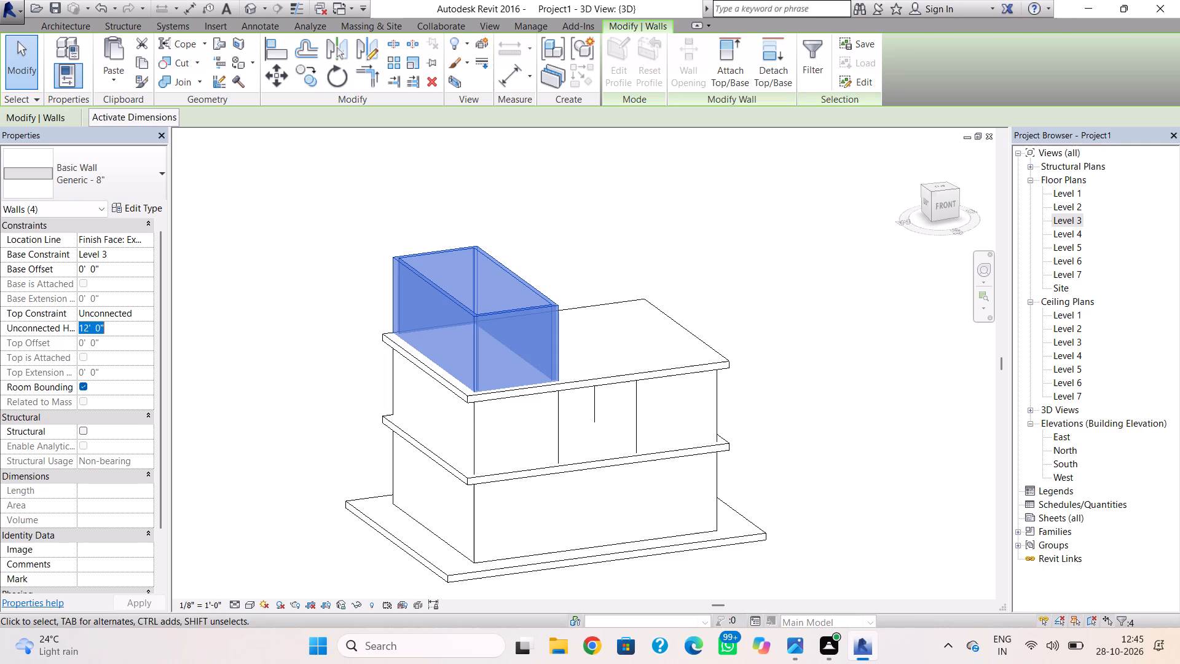
pyautogui.write("4'")
pyautogui.press('Return')
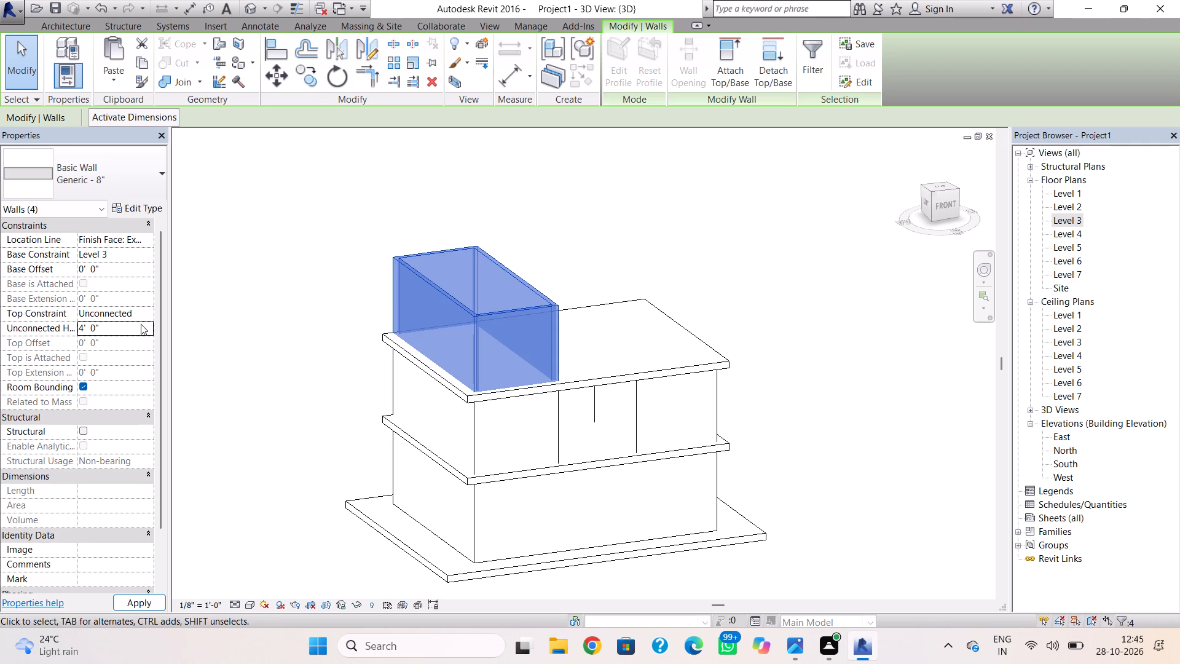
pyautogui.click(532, 263)
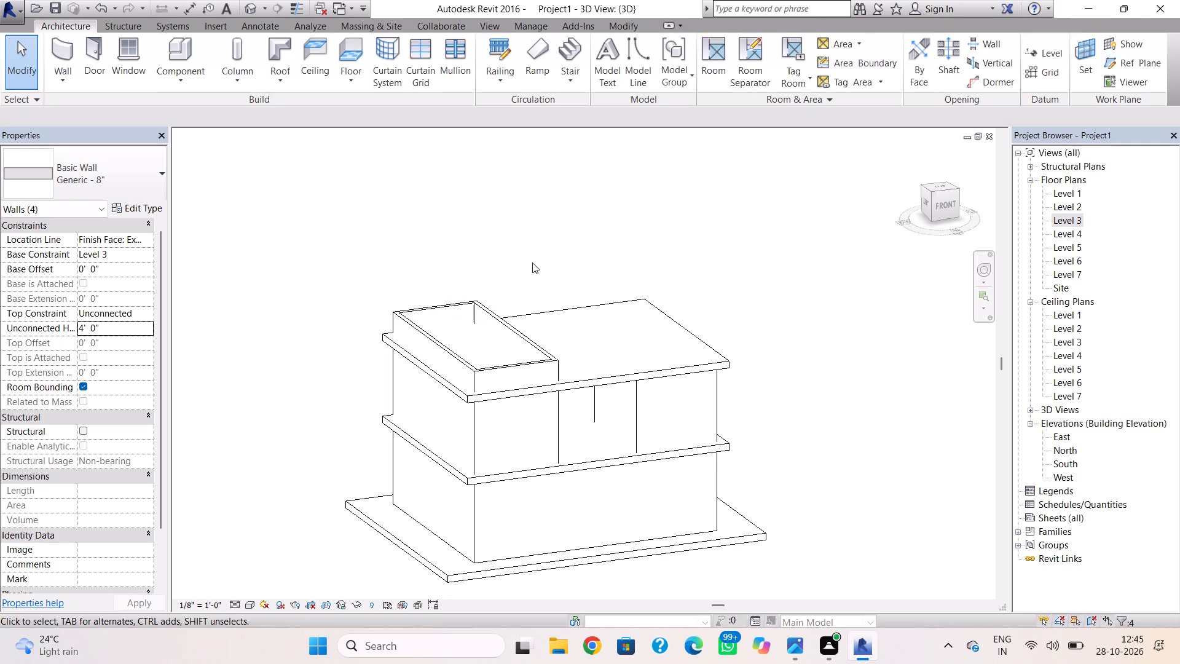
# Display the 3D model with solid shaded surfaces instead of hidden lines.
pyautogui.click(249, 604)
pyautogui.click(274, 574)
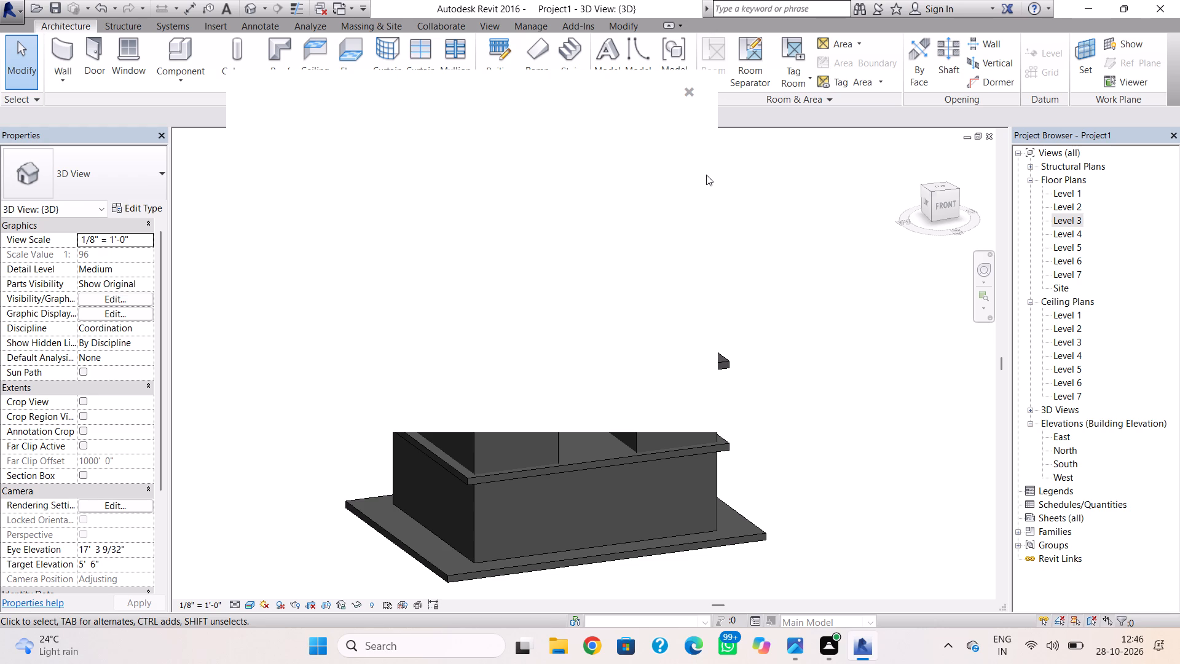
pyautogui.click(691, 93)
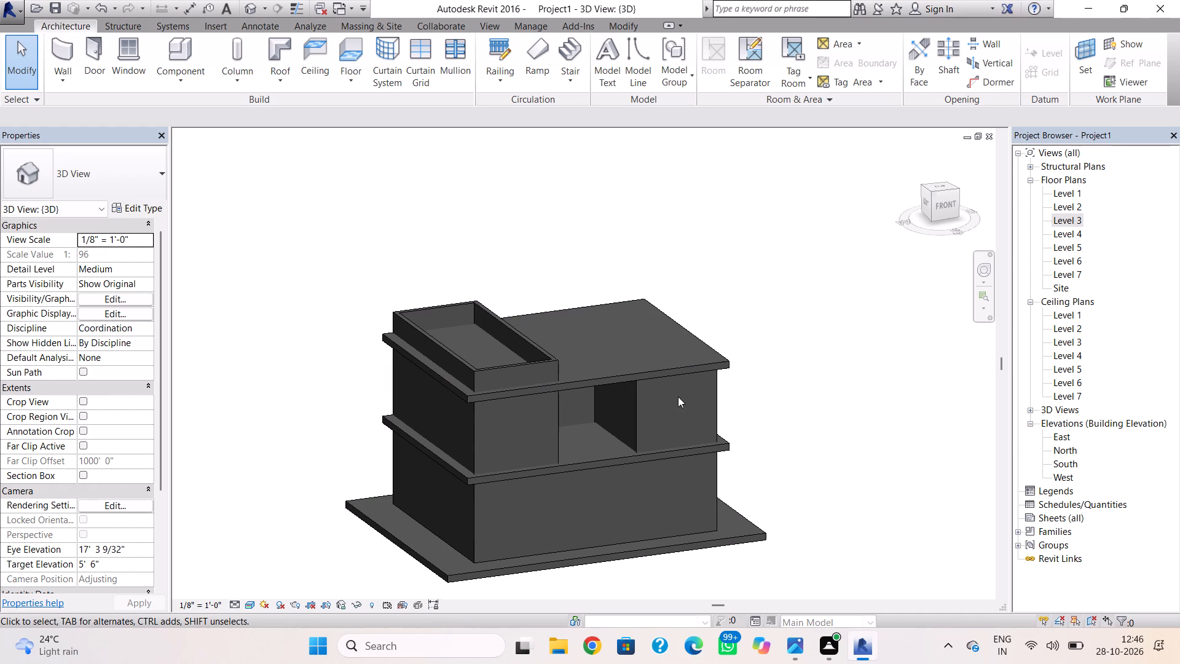
# Open the Level 2 roof slab's footprint in the Level 2 plan and move its south boundary north to the walls' outer face.
pyautogui.keyDown('shift'); pyautogui.moveTo(629, 425); pyautogui.dragTo(672, 470, button='right'); pyautogui.keyUp('shift')
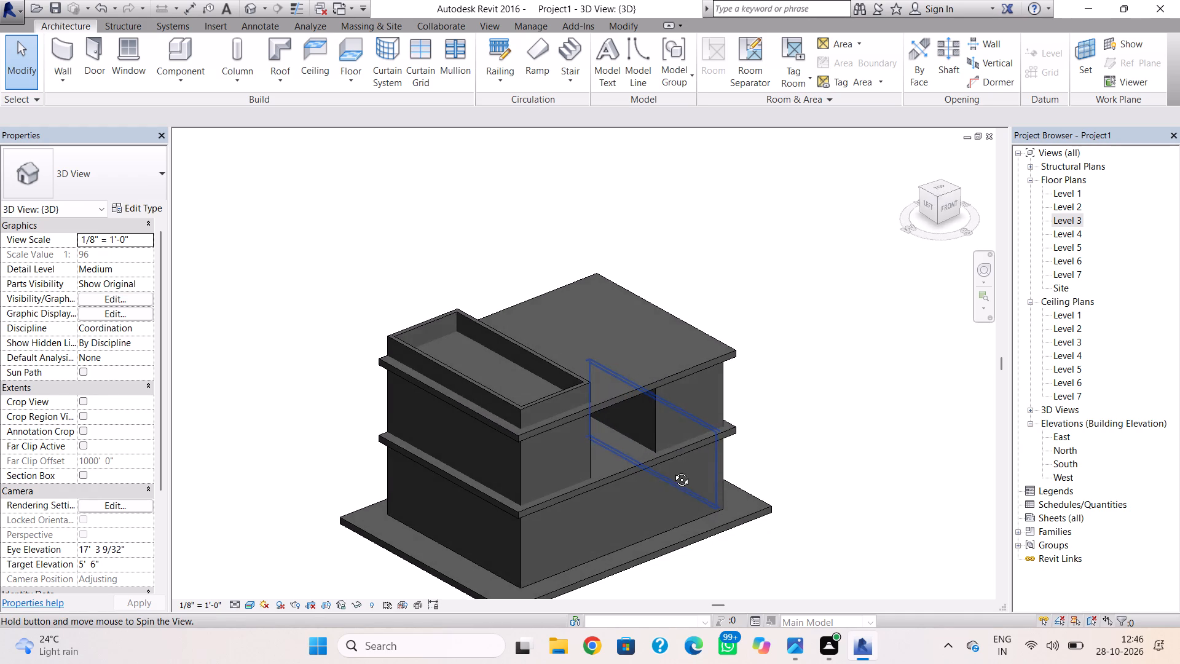
pyautogui.keyDown('shift'); pyautogui.moveTo(672, 470); pyautogui.dragTo(637, 434, button='right'); pyautogui.keyUp('shift')
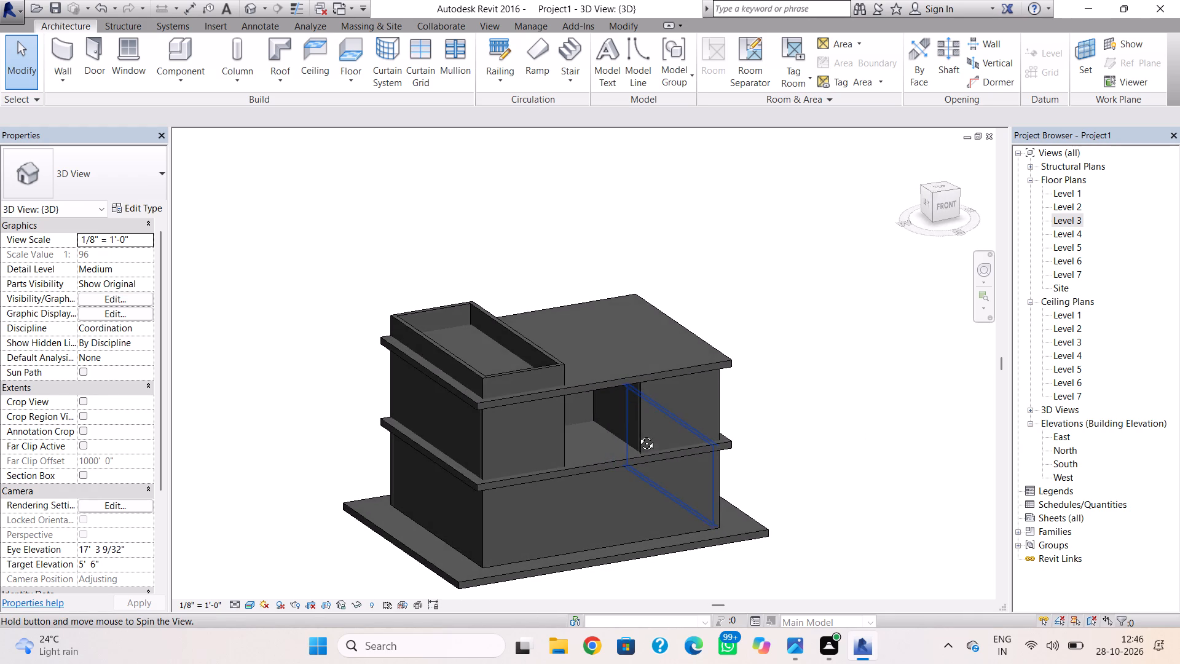
pyautogui.keyDown('shift'); pyautogui.moveTo(637, 434); pyautogui.dragTo(632, 441, button='right'); pyautogui.keyUp('shift')
pyautogui.doubleClick(723, 449)
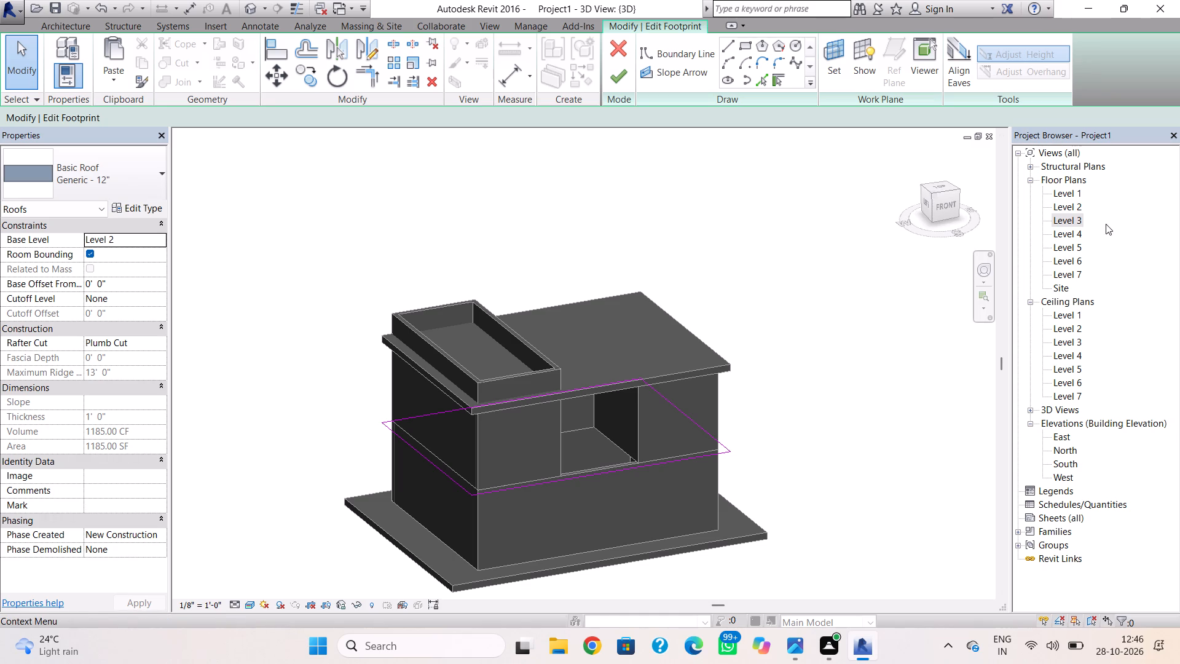
pyautogui.doubleClick(1065, 204)
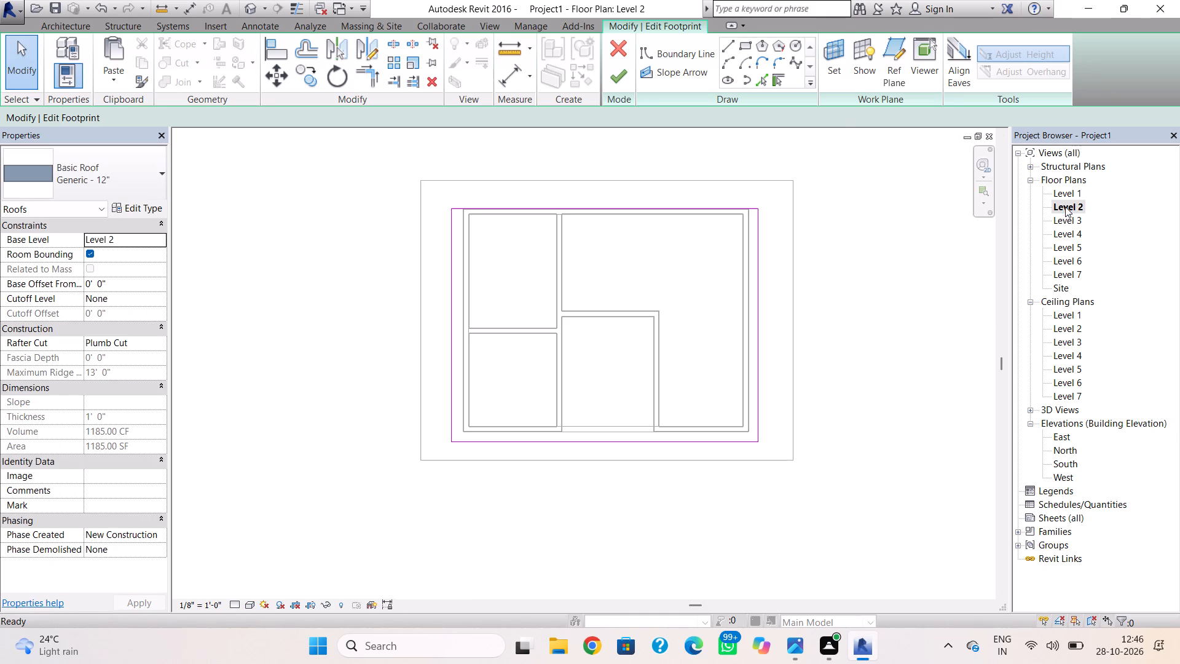
pyautogui.click(734, 443)
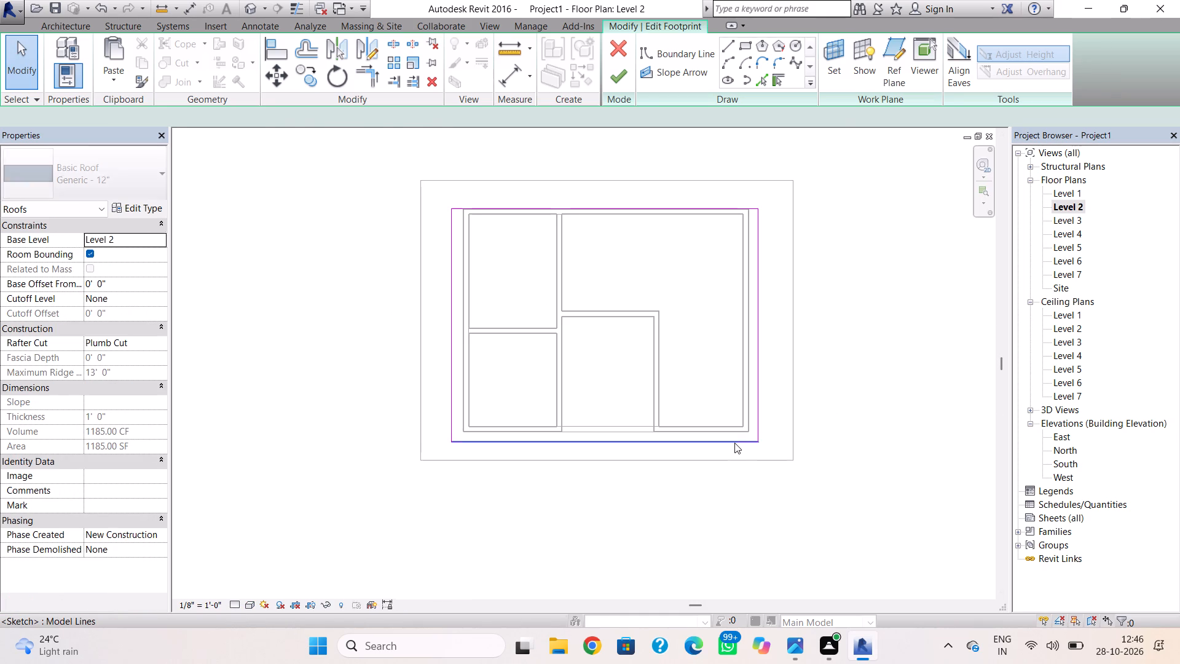
pyautogui.press('Up')
pyautogui.press('Up')
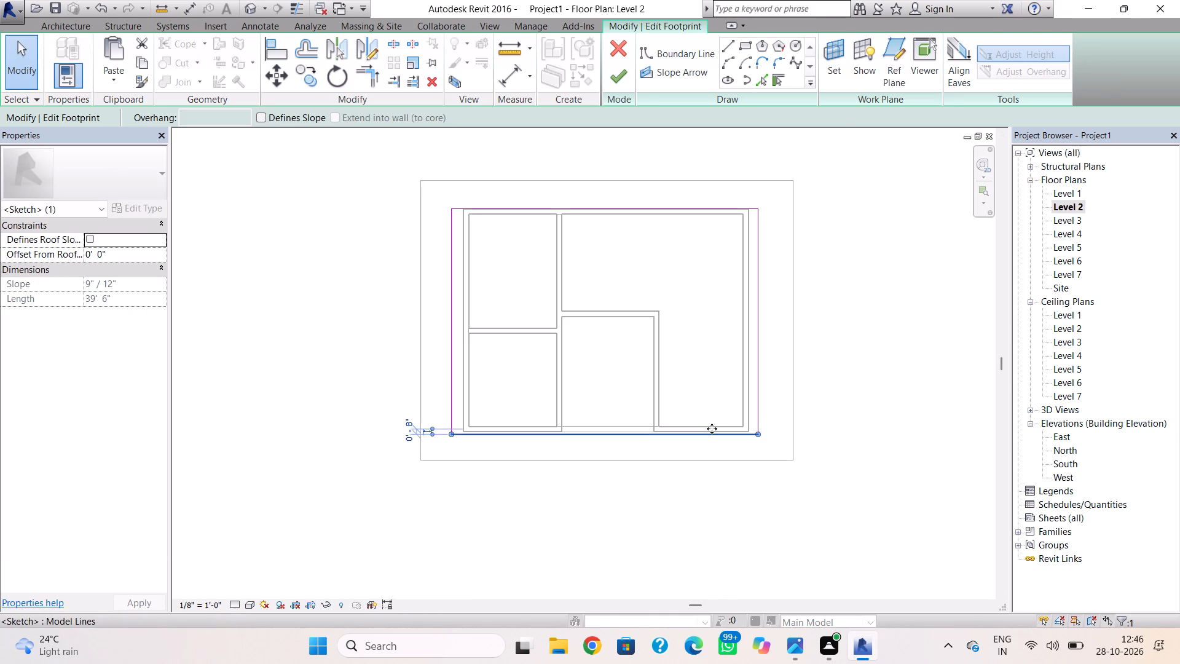
pyautogui.press('Up')
pyautogui.scroll(7, 718, 454)
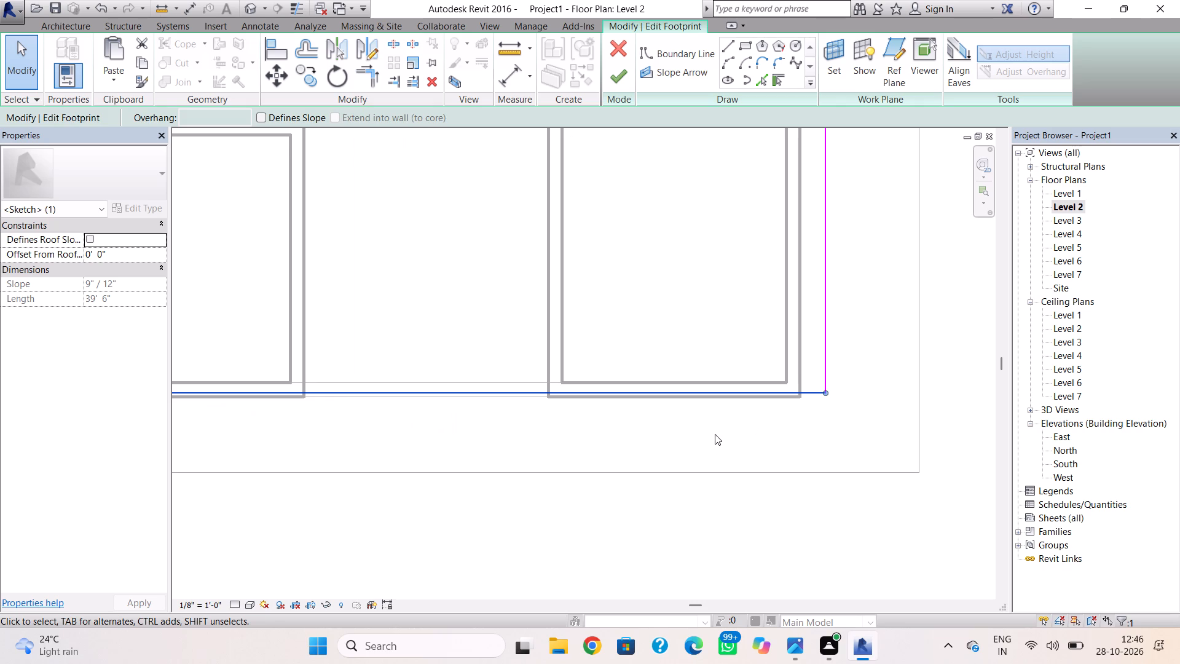
pyautogui.press('Down')
# Move the Level 2 slab footprint's east boundary west to the east wall's outer face and finish the footprint edit.
pyautogui.click(830, 376)
pyautogui.press('Left')
pyautogui.press('Left')
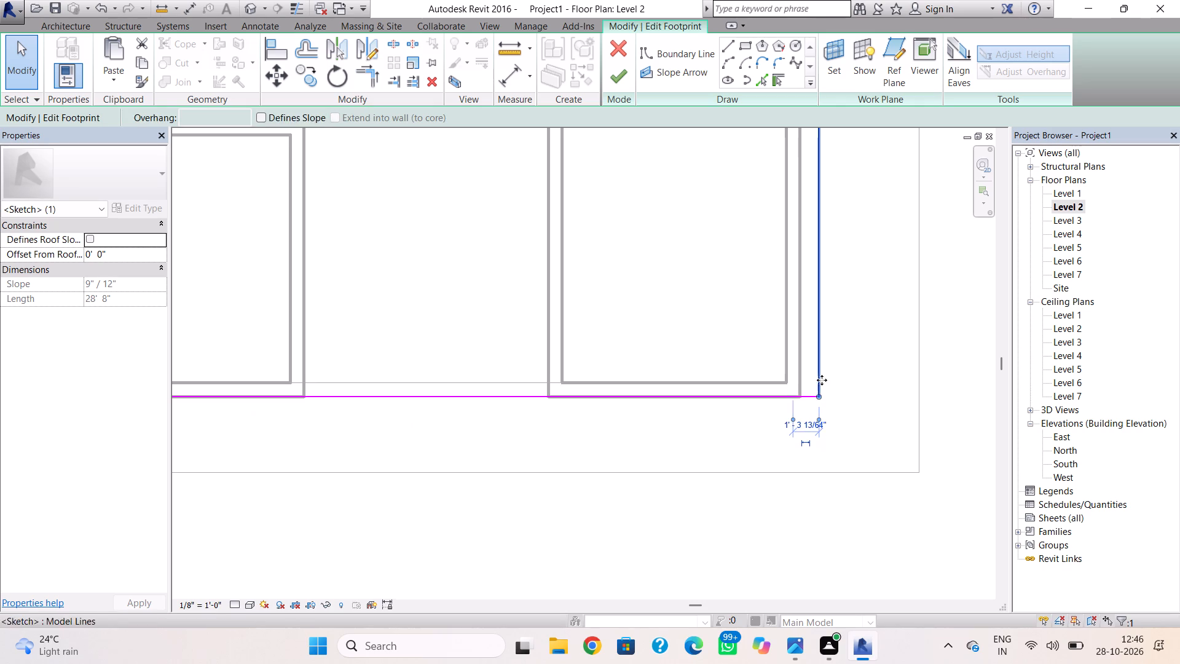
pyautogui.press('Left')
pyautogui.press('Left')
pyautogui.press('Left')
pyautogui.press('Left')
pyautogui.press('Left')
pyautogui.press('Left')
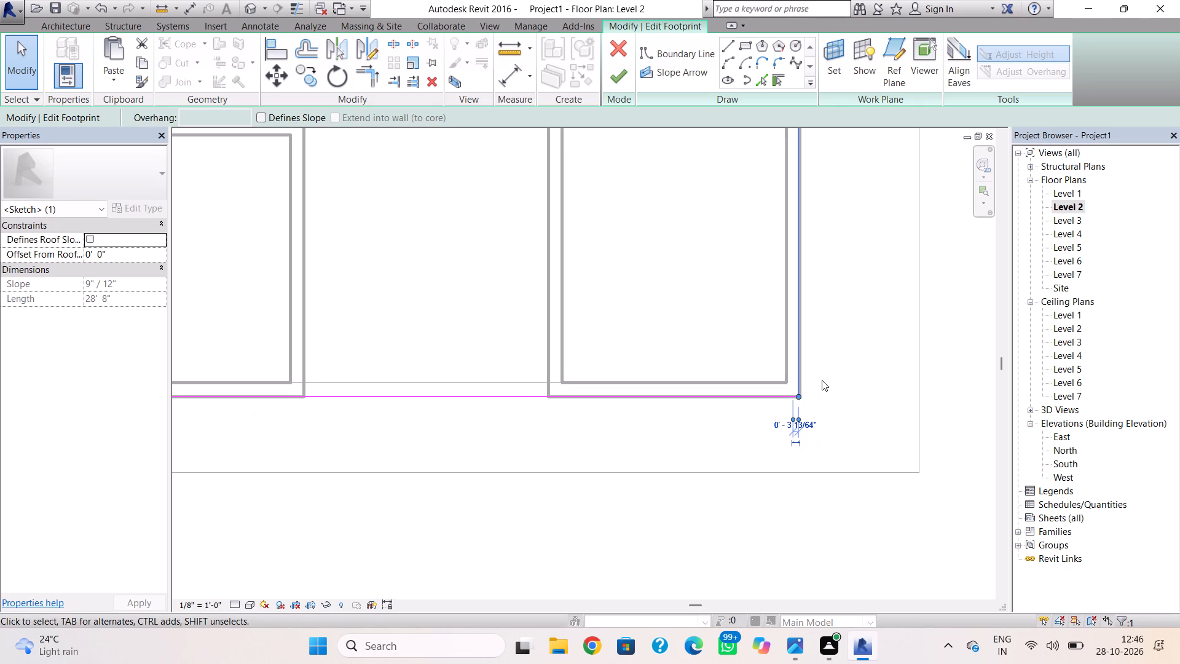
pyautogui.scroll(4, 793, 375)
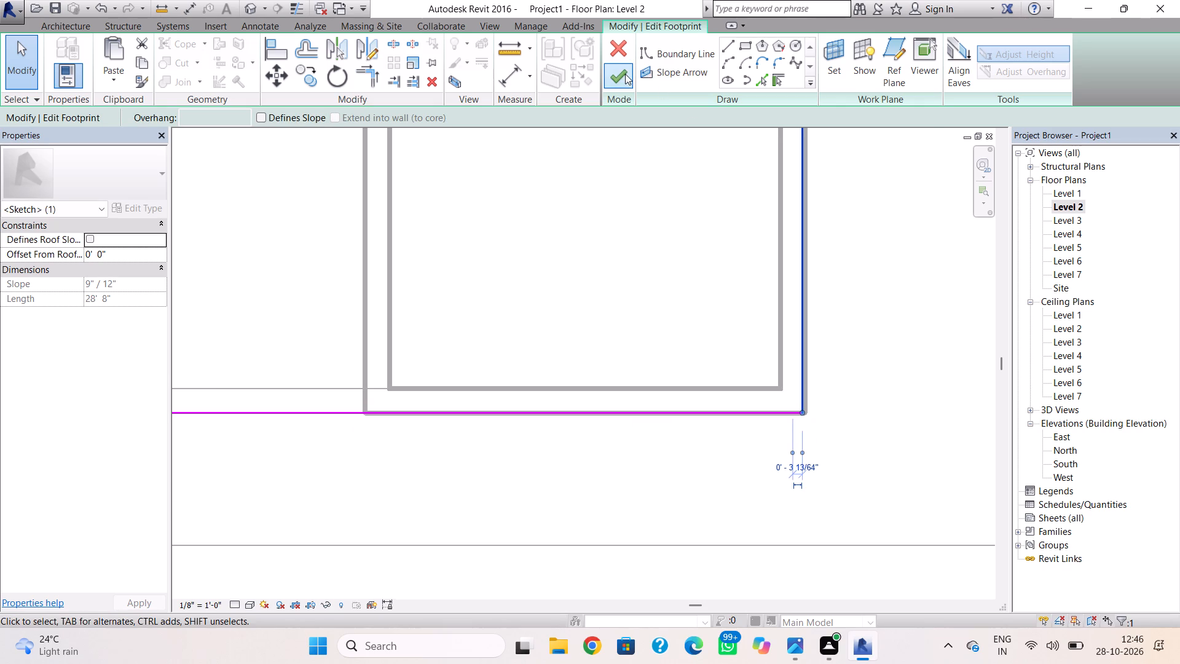
pyautogui.click(625, 74)
pyautogui.click(636, 326)
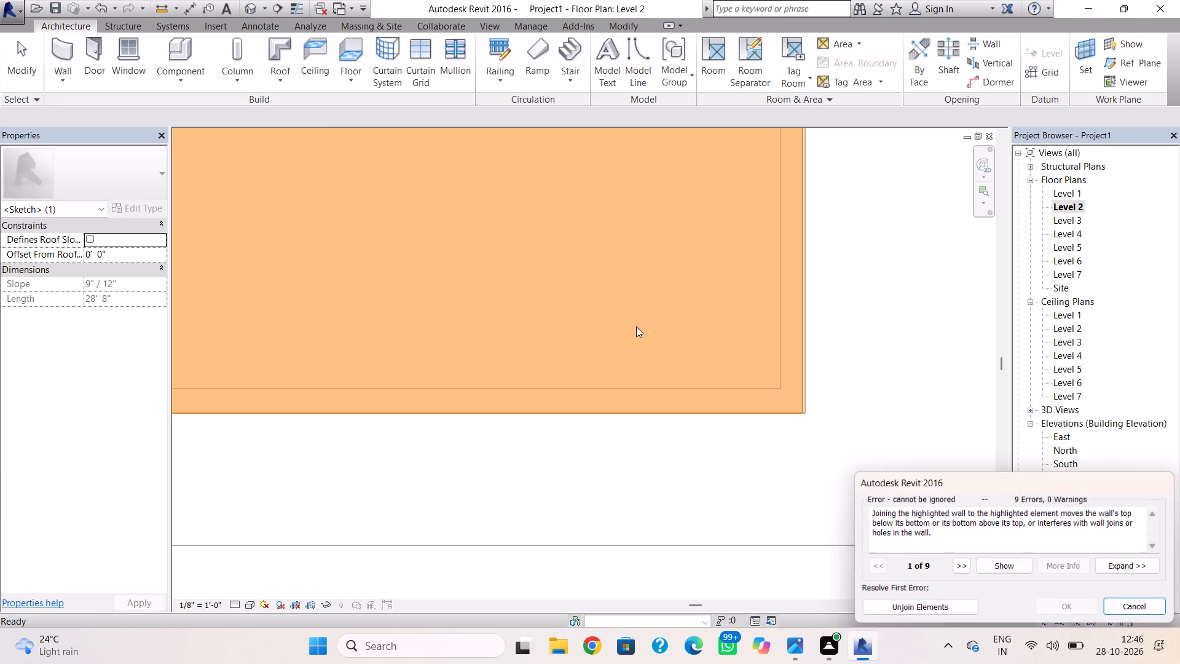
pyautogui.click(1148, 605)
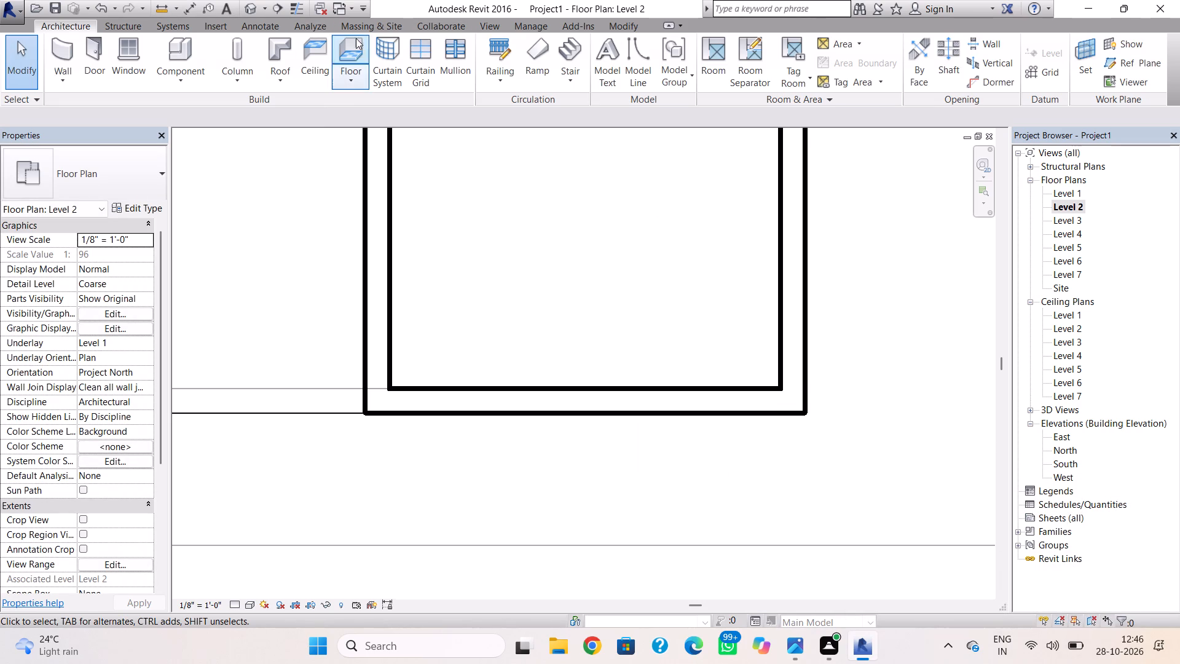
# In the 3D view, try shortening the Level 1 south wall to 26' at its east end, and delete the whole wall instead.
pyautogui.click(245, 12)
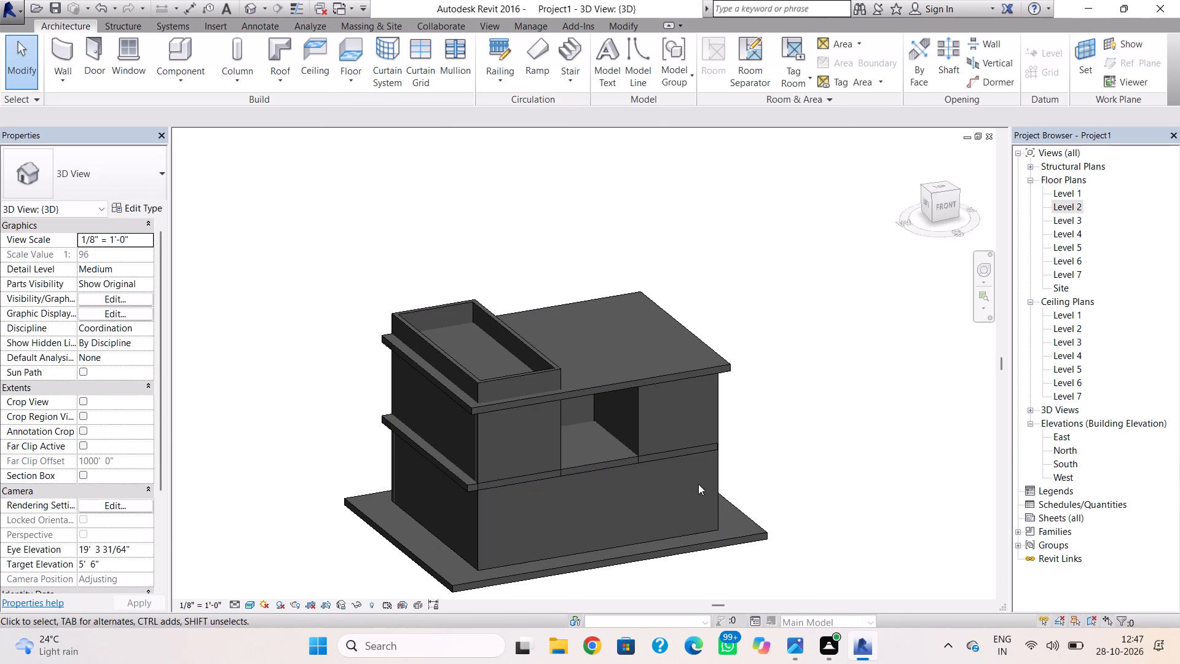
pyautogui.click(720, 486)
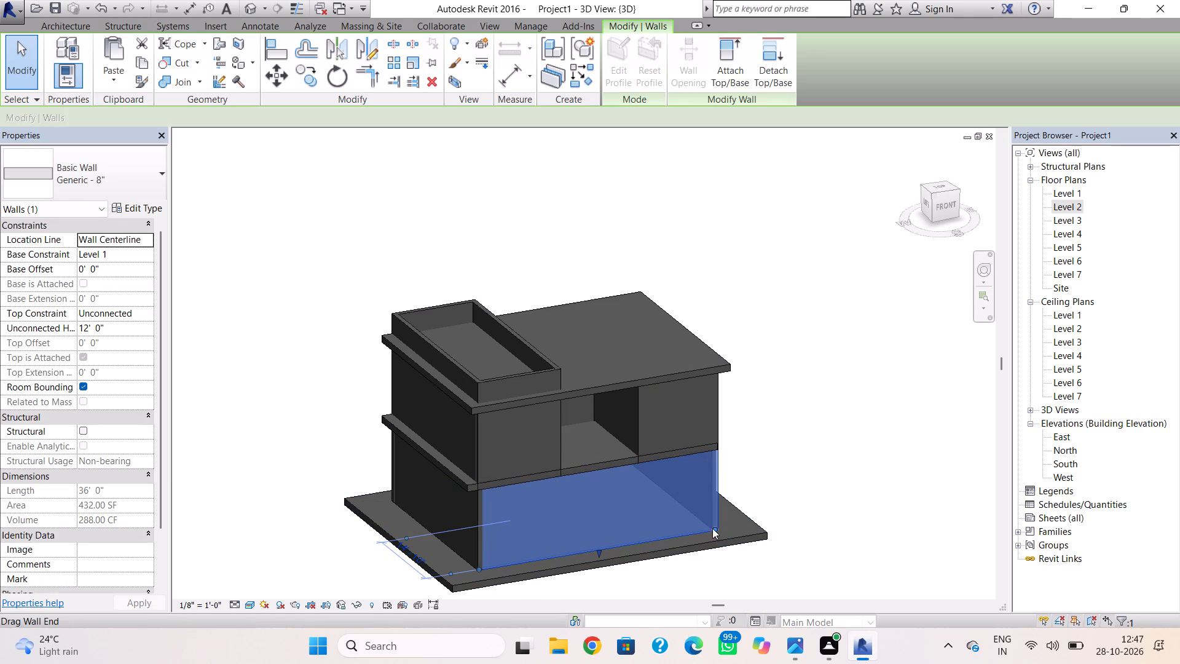
pyautogui.moveTo(713, 528); pyautogui.dragTo(646, 537)
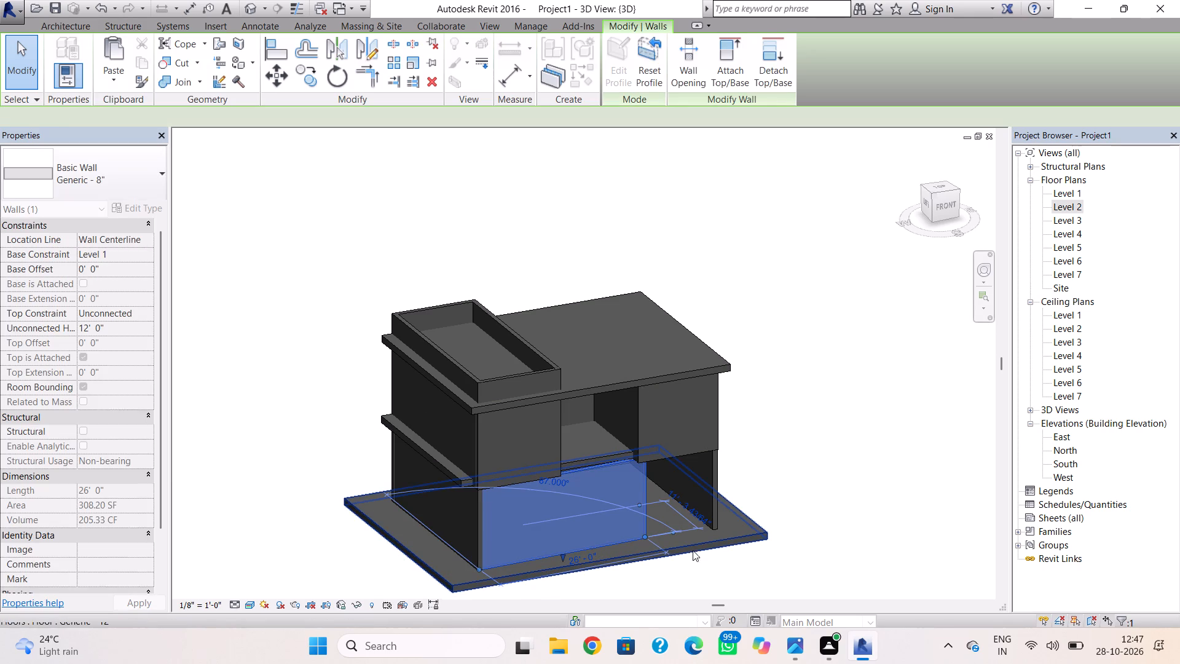
pyautogui.keyDown('shift'); pyautogui.moveTo(704, 548); pyautogui.dragTo(498, 579, button='right'); pyautogui.keyUp('shift')
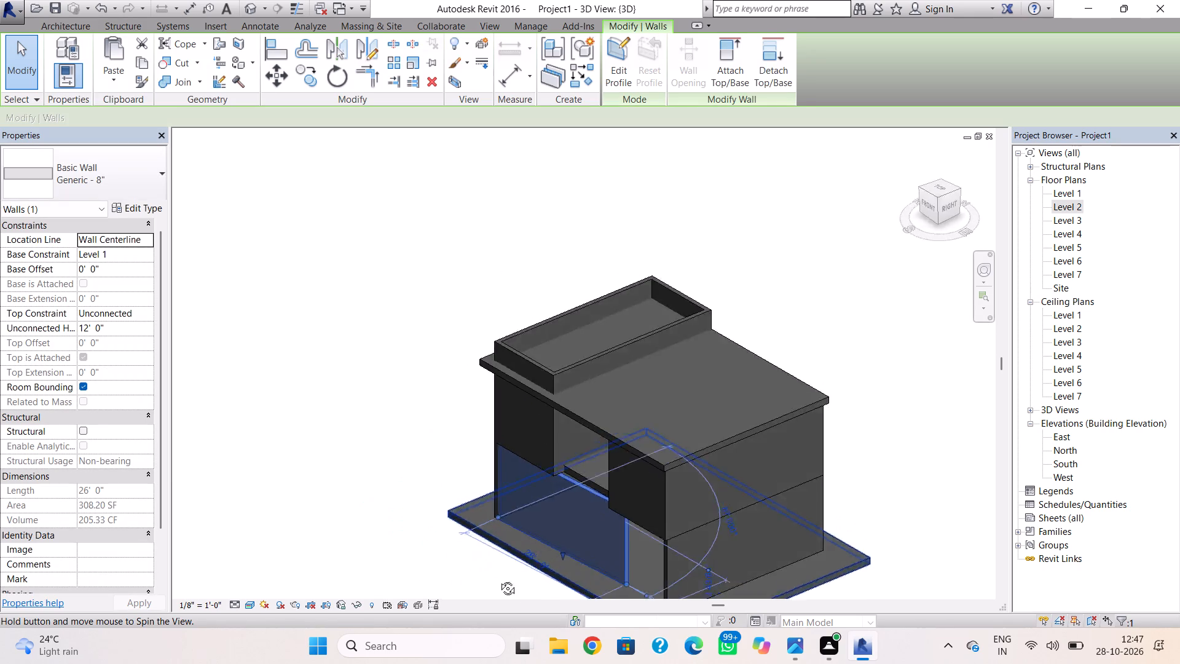
pyautogui.keyDown('shift'); pyautogui.moveTo(498, 579); pyautogui.dragTo(649, 568, button='right'); pyautogui.keyUp('shift')
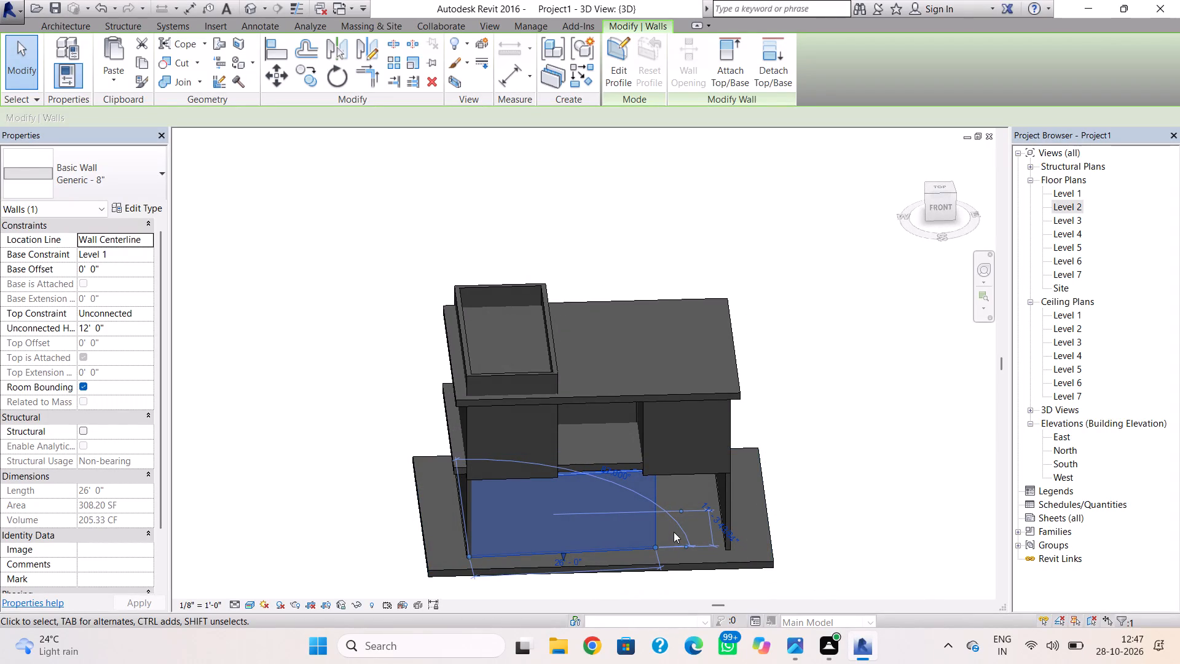
pyautogui.press('Delete')
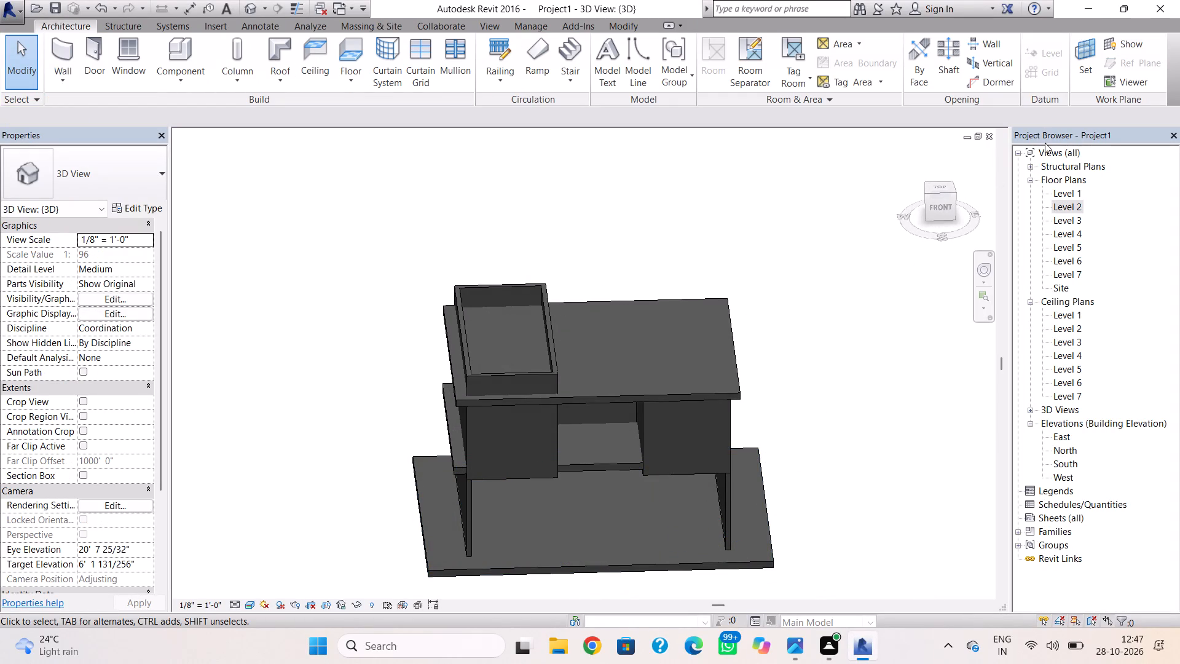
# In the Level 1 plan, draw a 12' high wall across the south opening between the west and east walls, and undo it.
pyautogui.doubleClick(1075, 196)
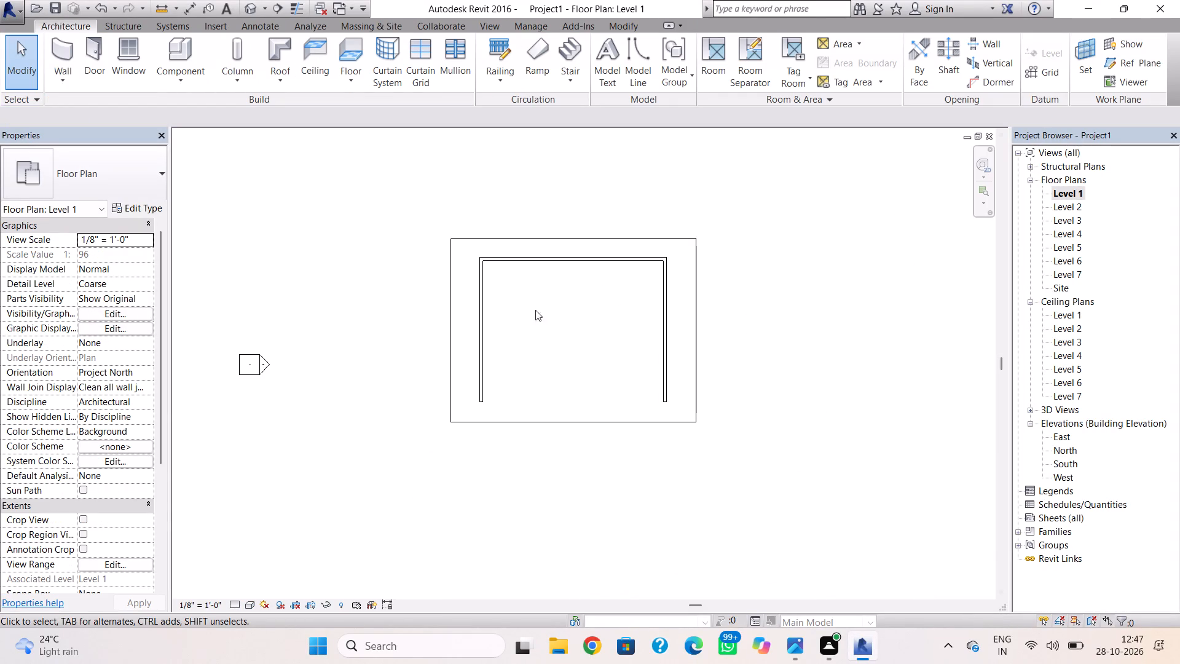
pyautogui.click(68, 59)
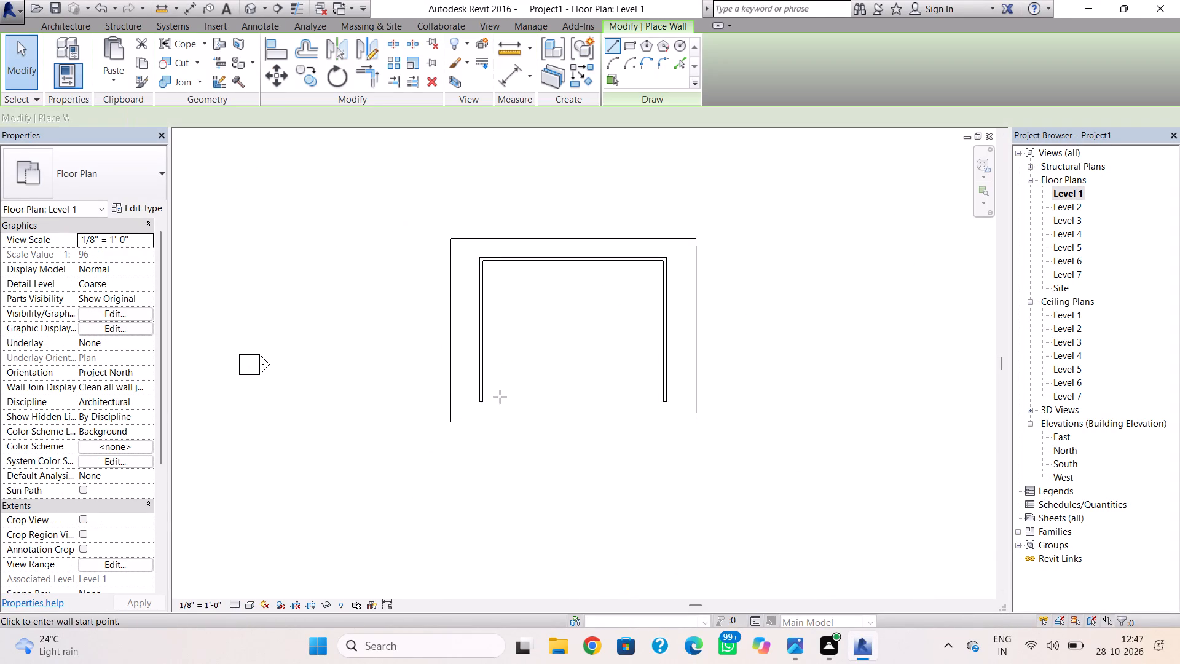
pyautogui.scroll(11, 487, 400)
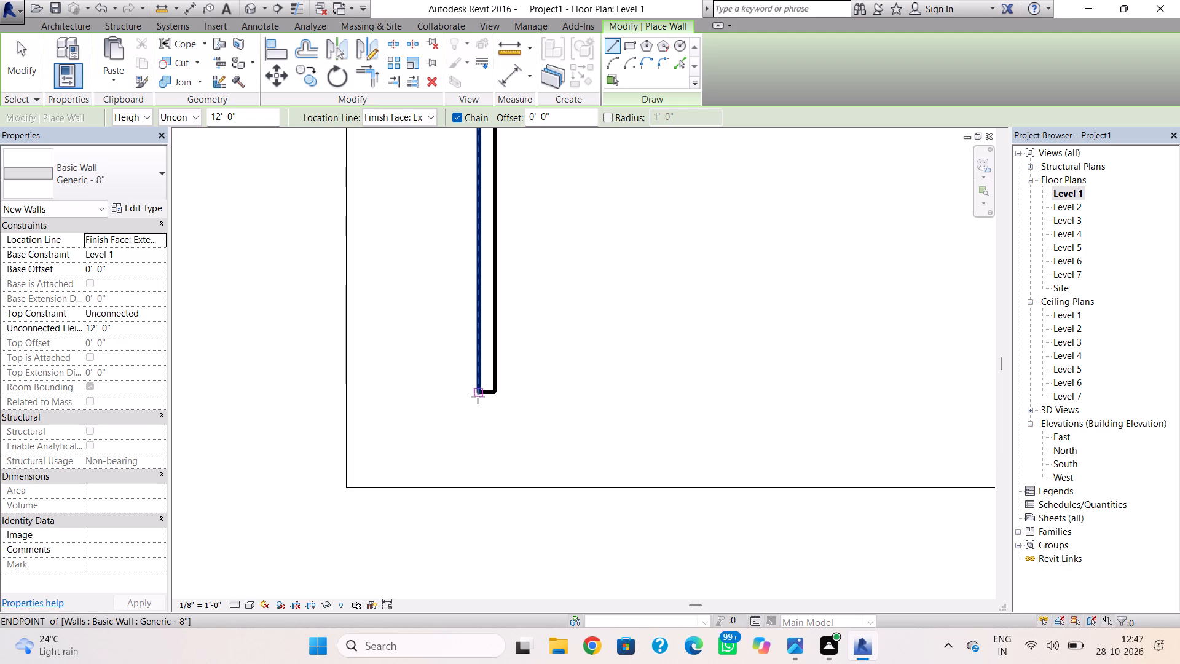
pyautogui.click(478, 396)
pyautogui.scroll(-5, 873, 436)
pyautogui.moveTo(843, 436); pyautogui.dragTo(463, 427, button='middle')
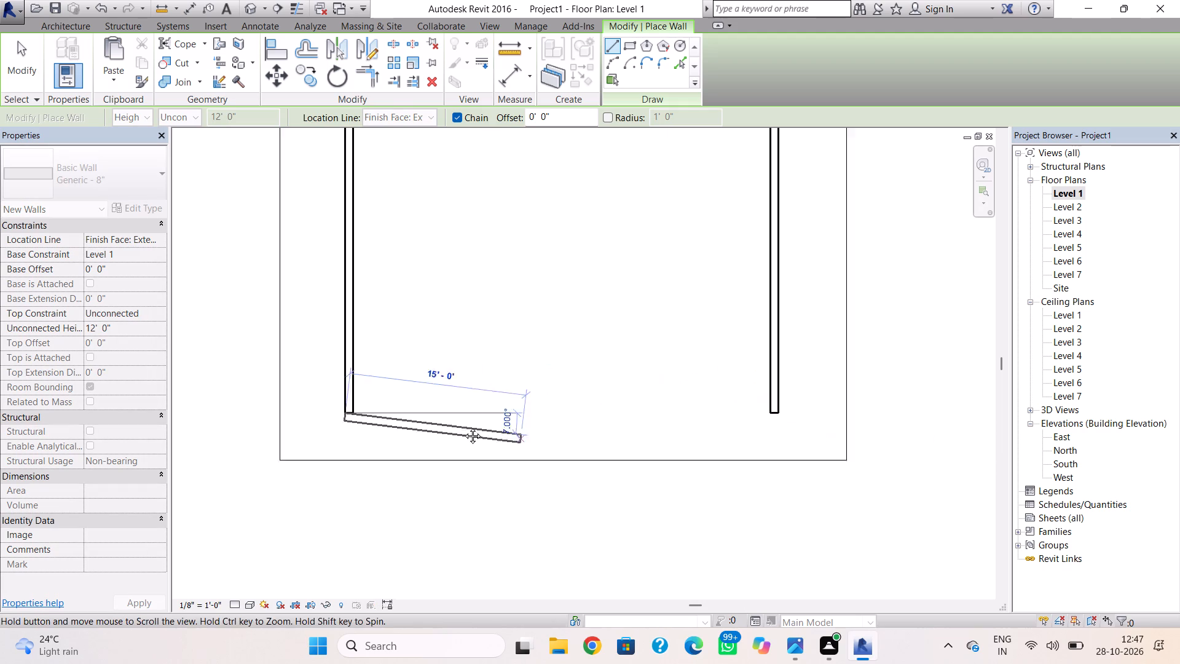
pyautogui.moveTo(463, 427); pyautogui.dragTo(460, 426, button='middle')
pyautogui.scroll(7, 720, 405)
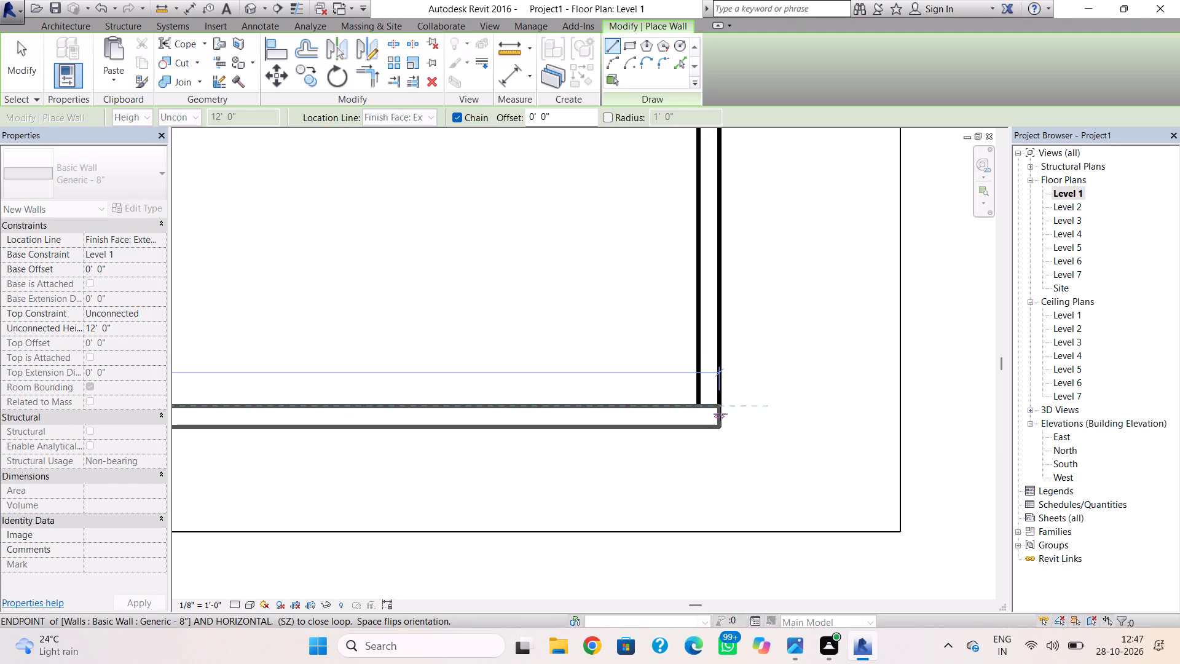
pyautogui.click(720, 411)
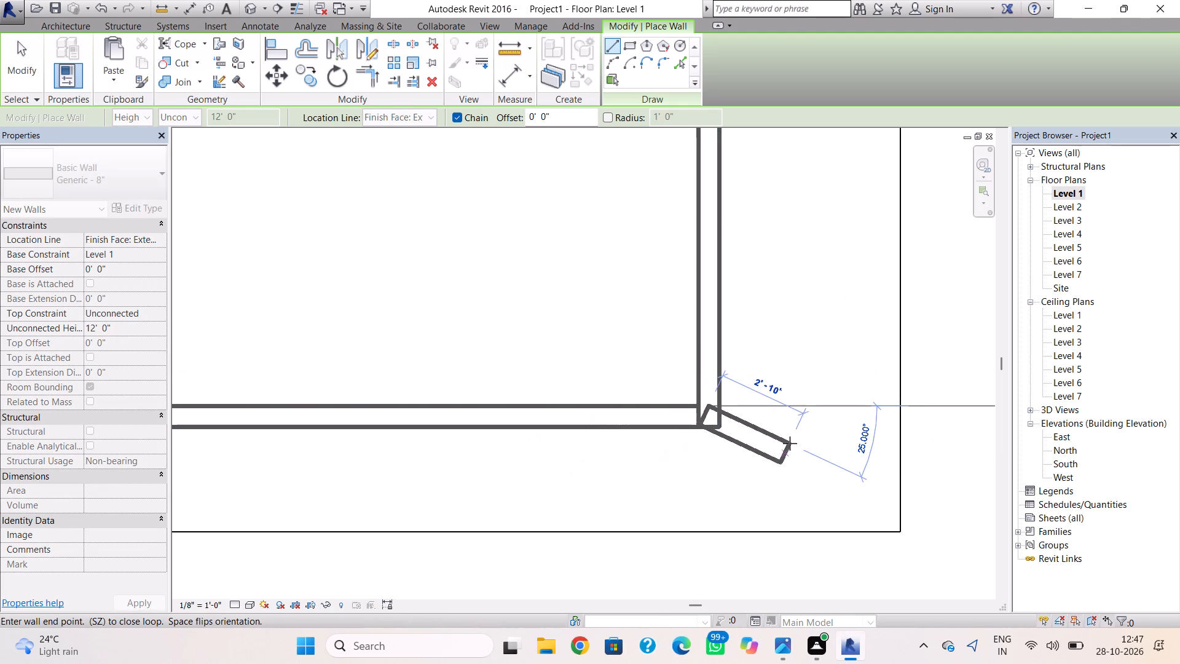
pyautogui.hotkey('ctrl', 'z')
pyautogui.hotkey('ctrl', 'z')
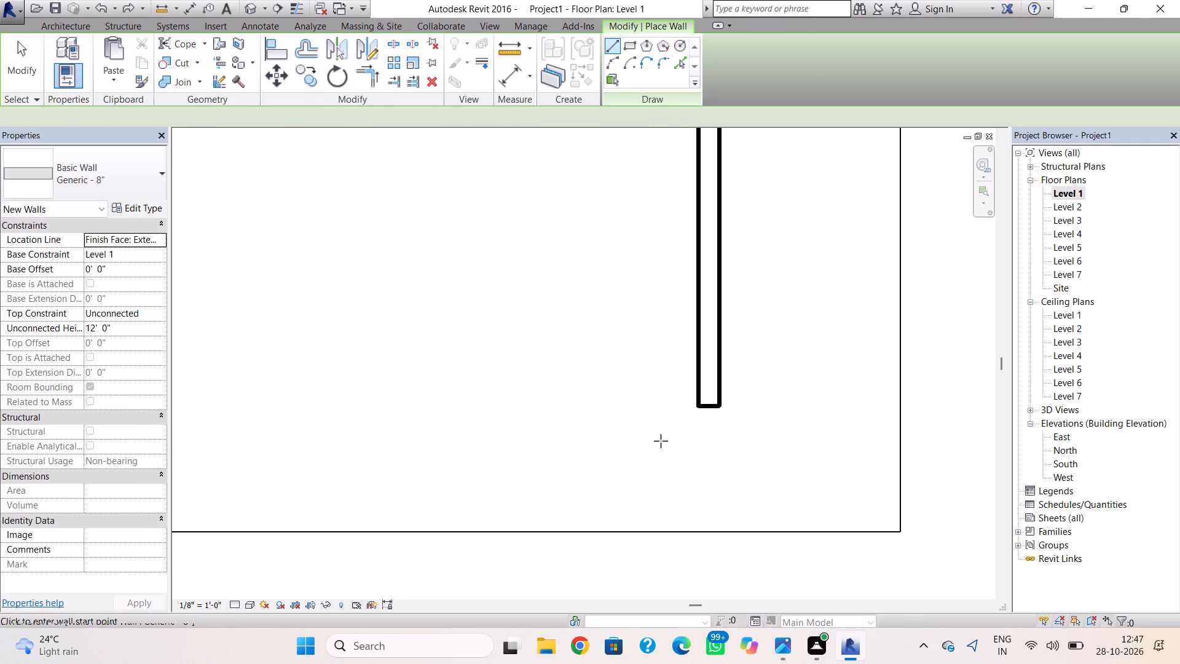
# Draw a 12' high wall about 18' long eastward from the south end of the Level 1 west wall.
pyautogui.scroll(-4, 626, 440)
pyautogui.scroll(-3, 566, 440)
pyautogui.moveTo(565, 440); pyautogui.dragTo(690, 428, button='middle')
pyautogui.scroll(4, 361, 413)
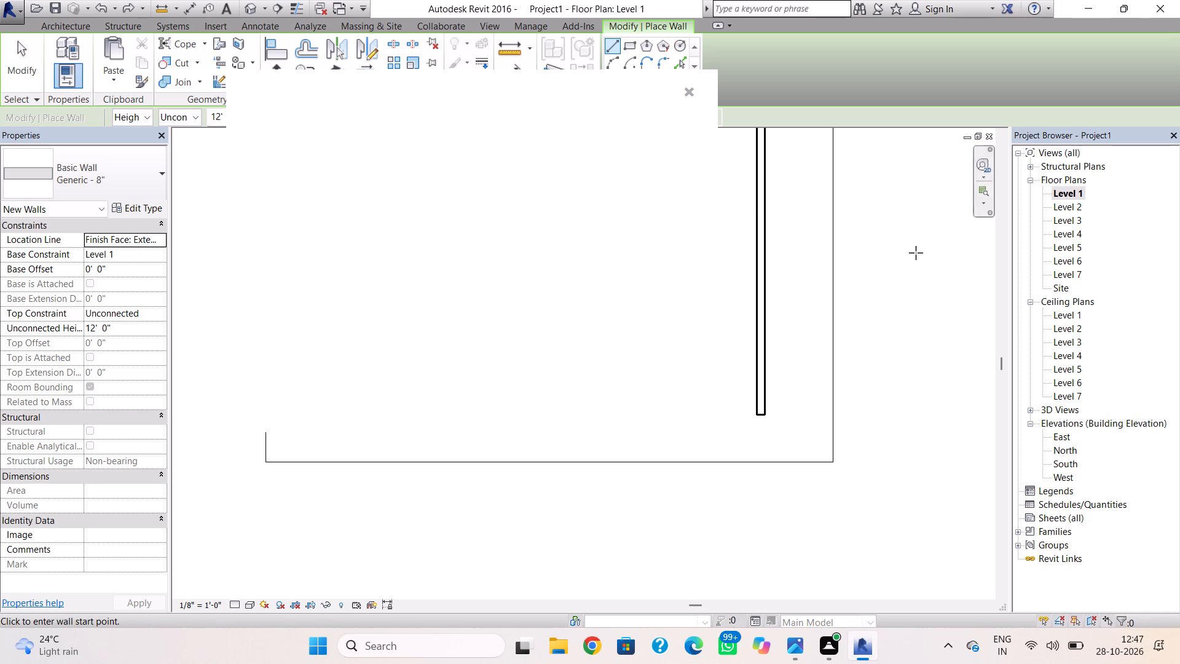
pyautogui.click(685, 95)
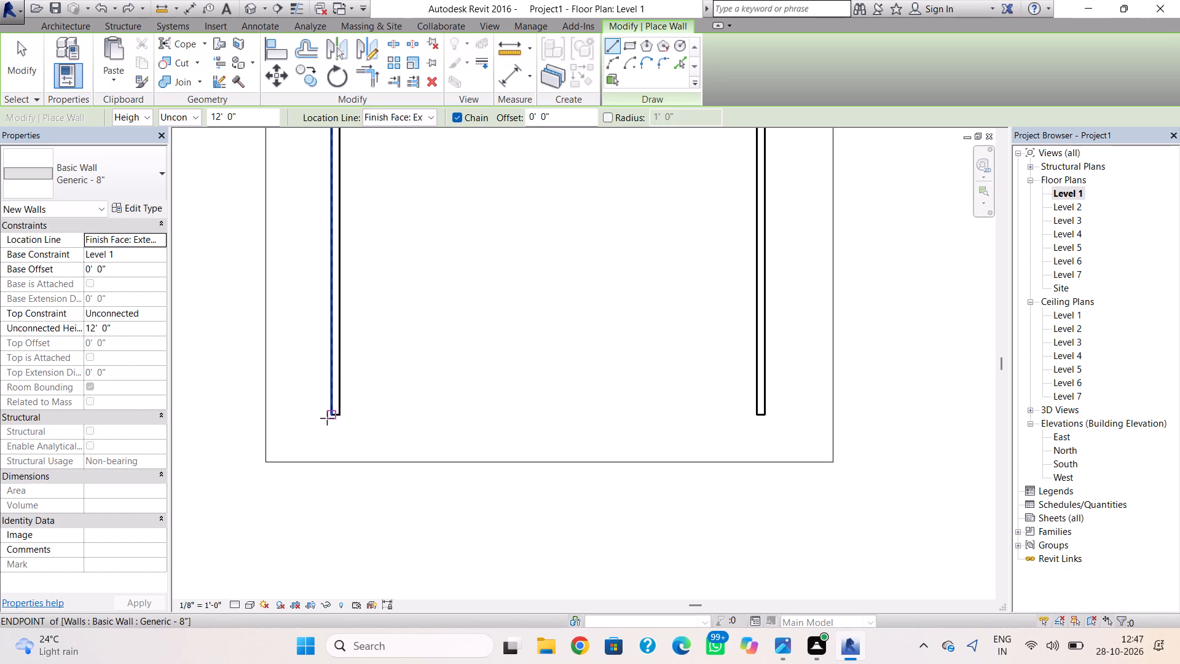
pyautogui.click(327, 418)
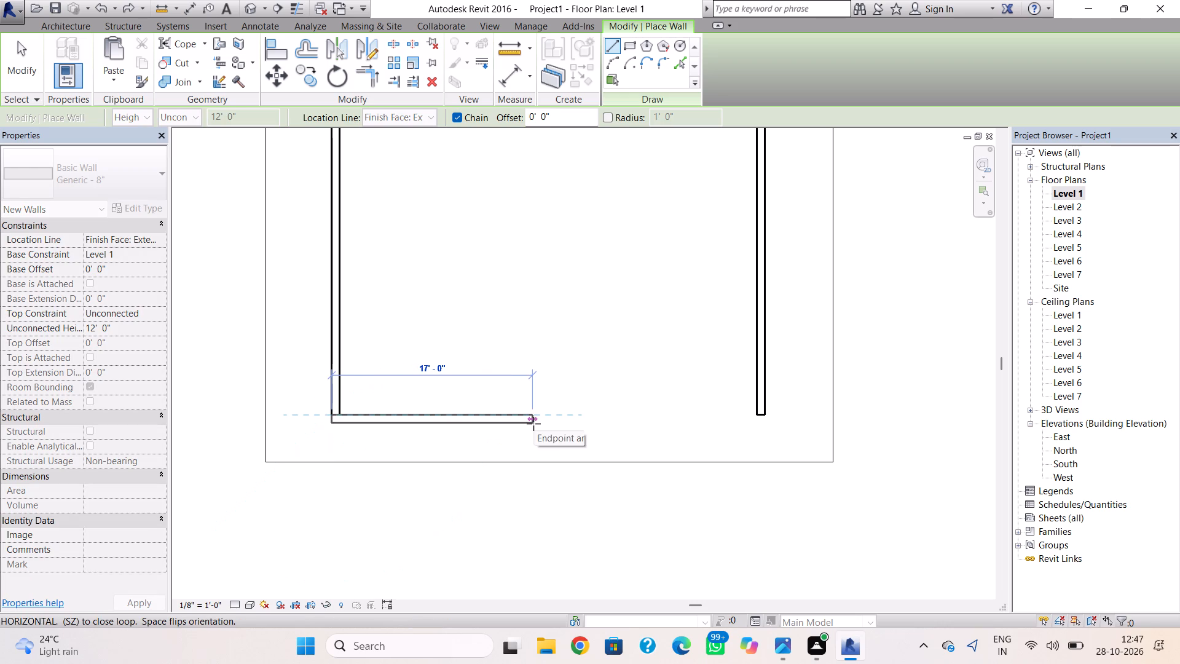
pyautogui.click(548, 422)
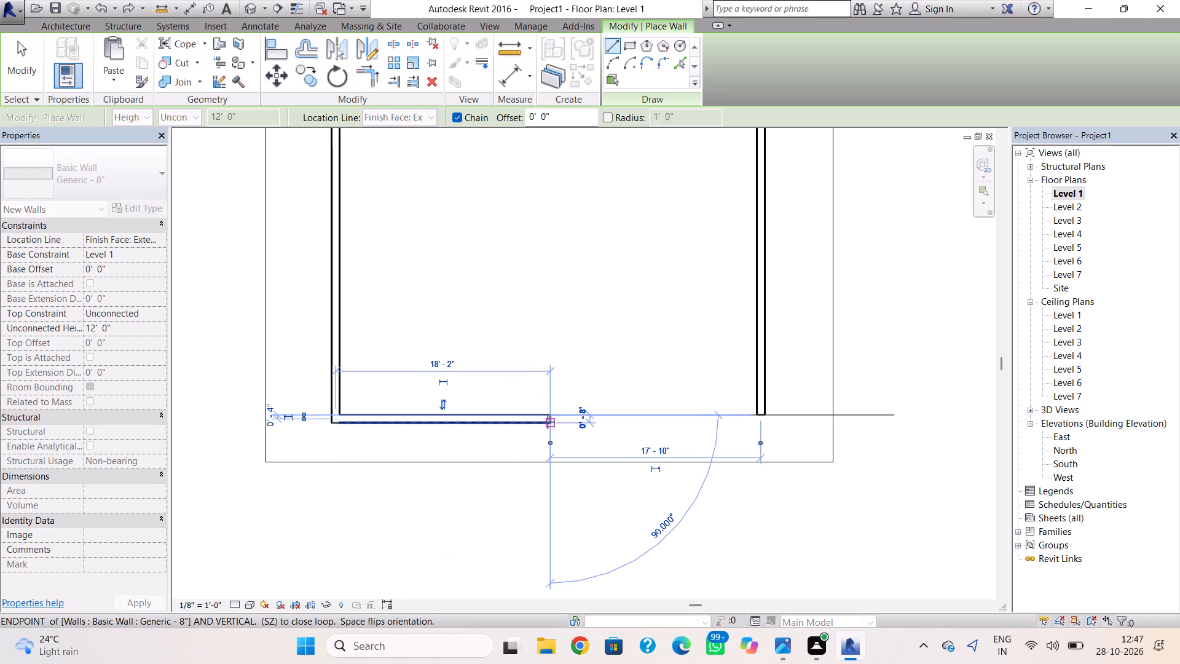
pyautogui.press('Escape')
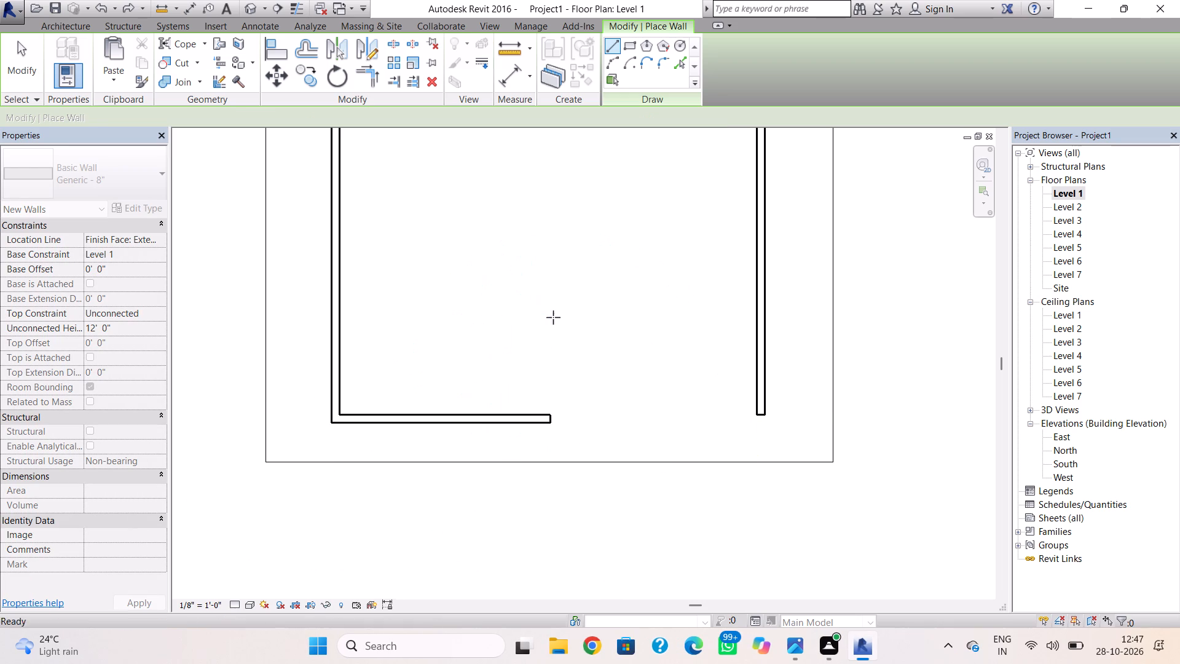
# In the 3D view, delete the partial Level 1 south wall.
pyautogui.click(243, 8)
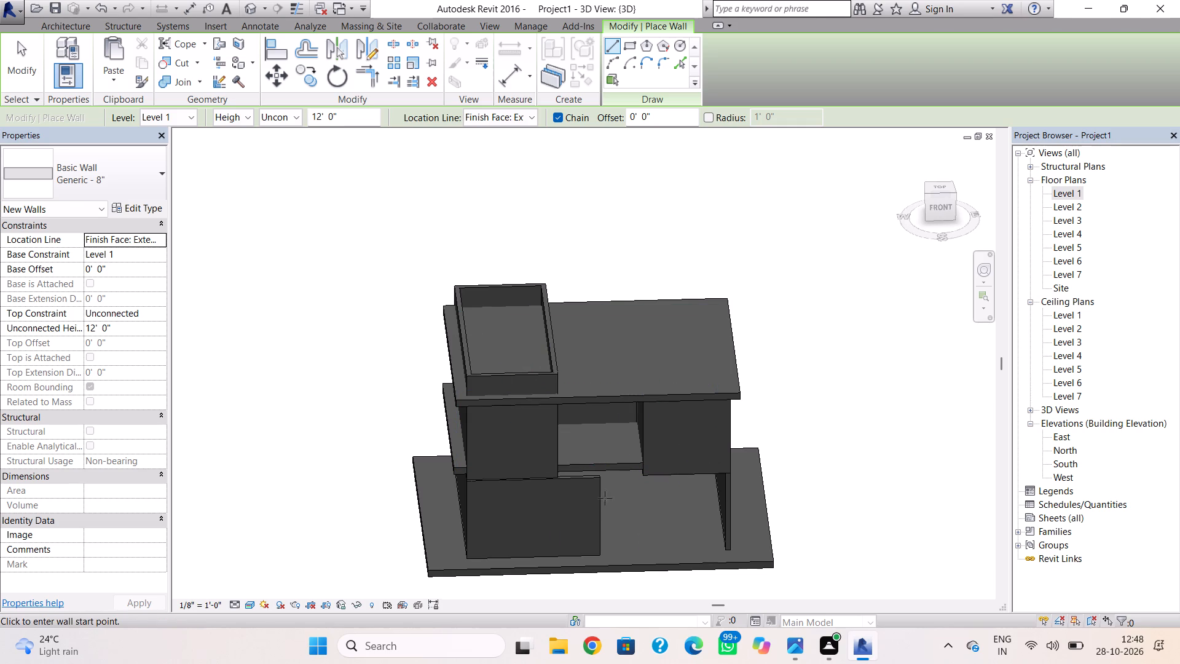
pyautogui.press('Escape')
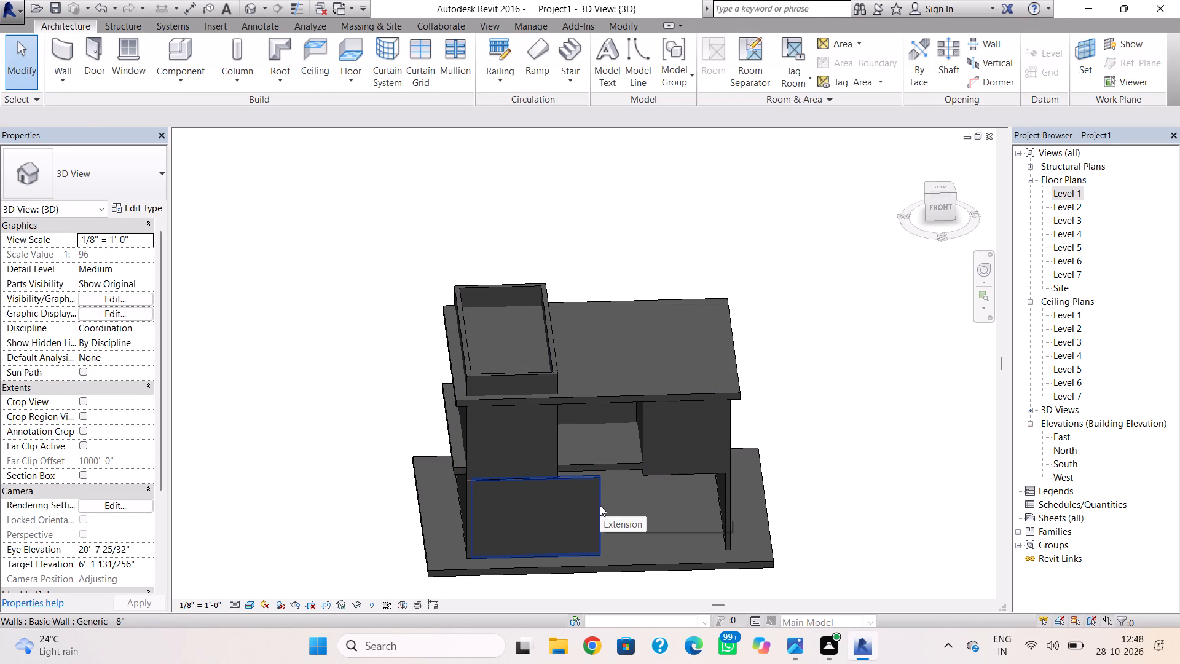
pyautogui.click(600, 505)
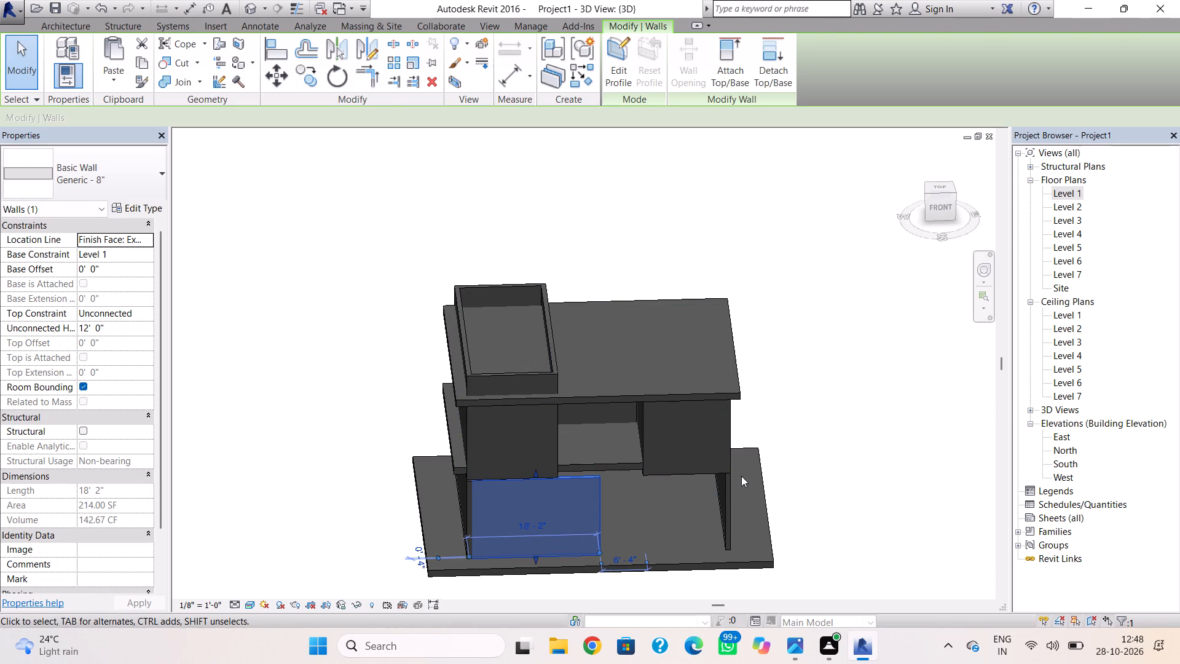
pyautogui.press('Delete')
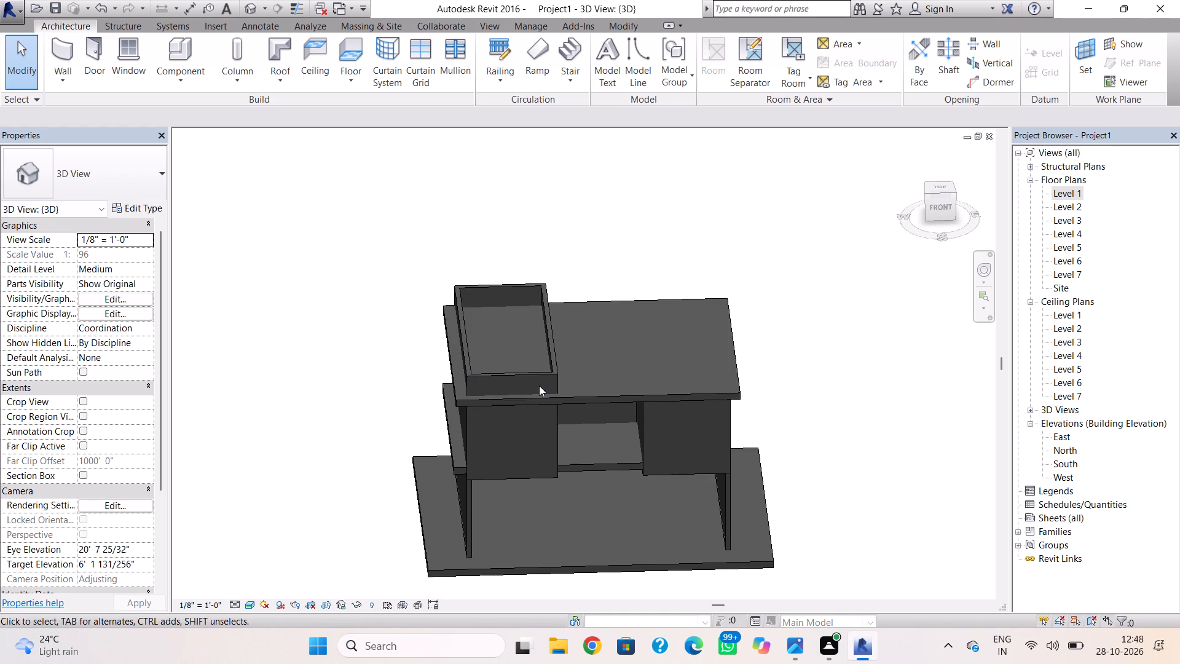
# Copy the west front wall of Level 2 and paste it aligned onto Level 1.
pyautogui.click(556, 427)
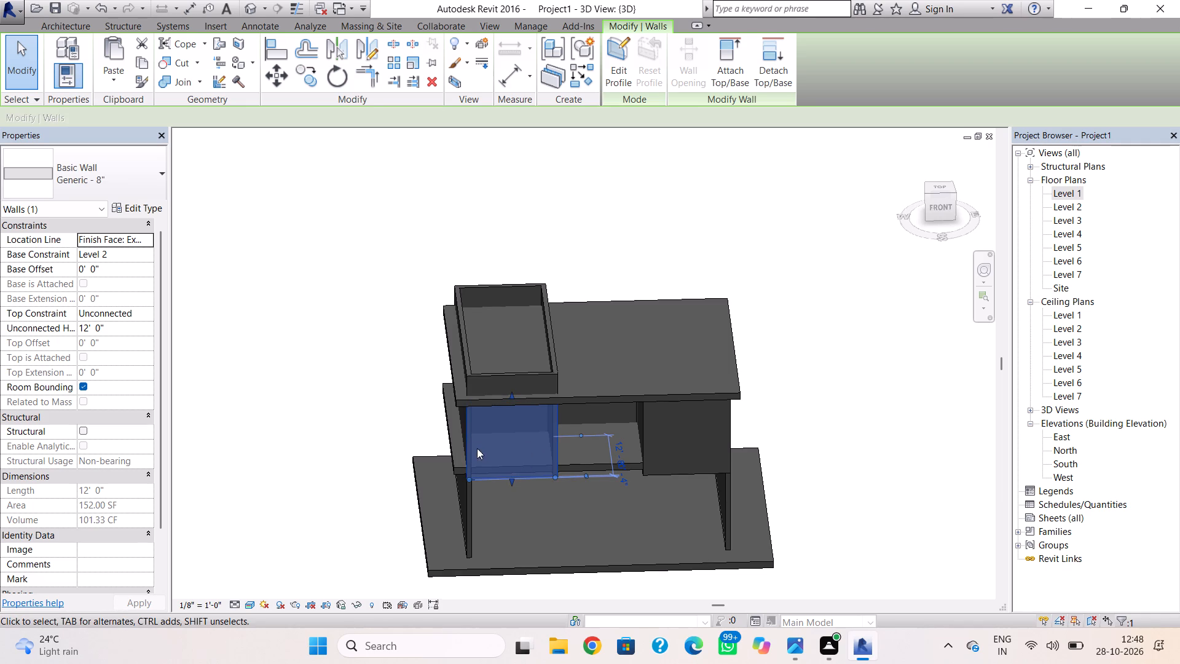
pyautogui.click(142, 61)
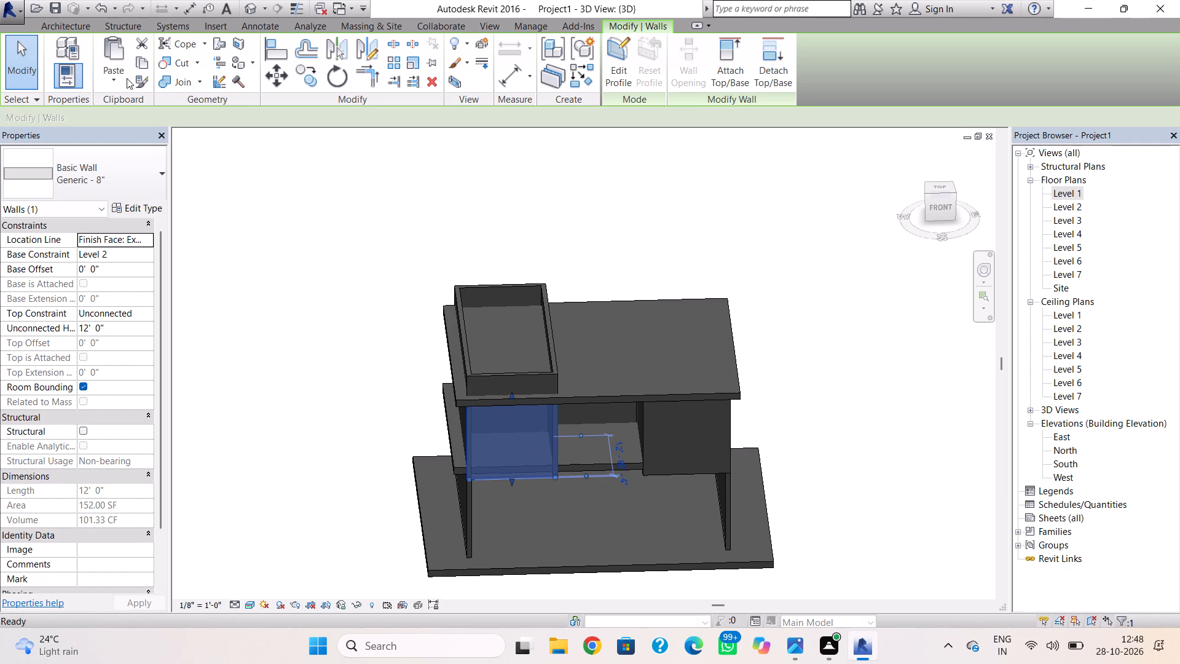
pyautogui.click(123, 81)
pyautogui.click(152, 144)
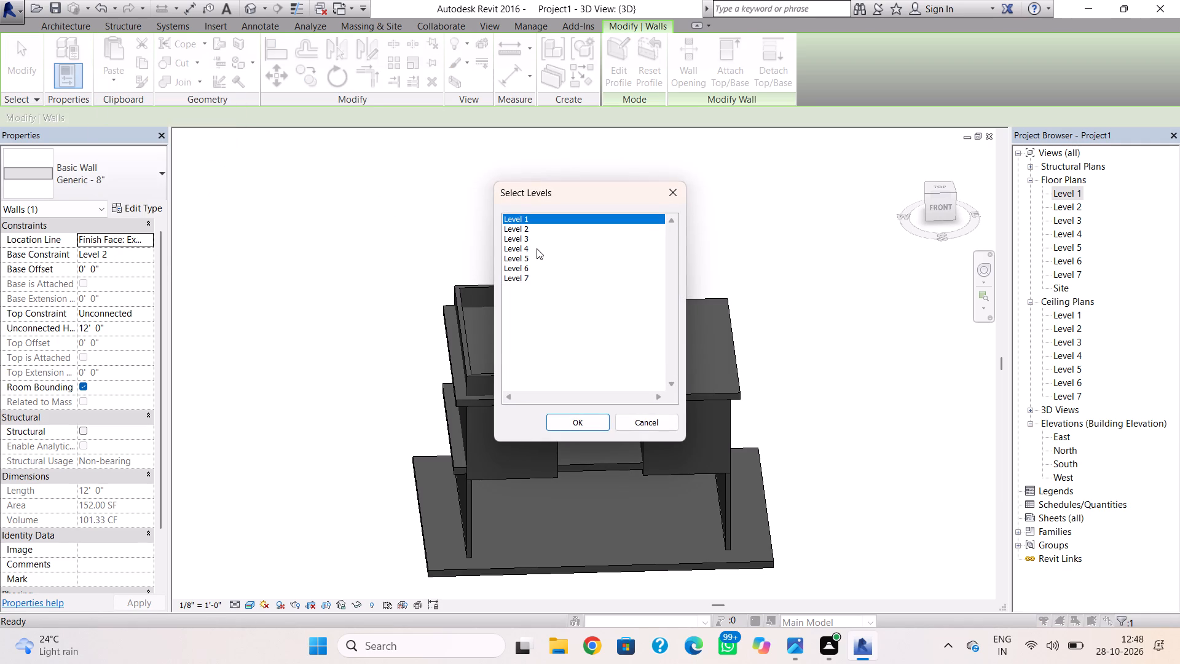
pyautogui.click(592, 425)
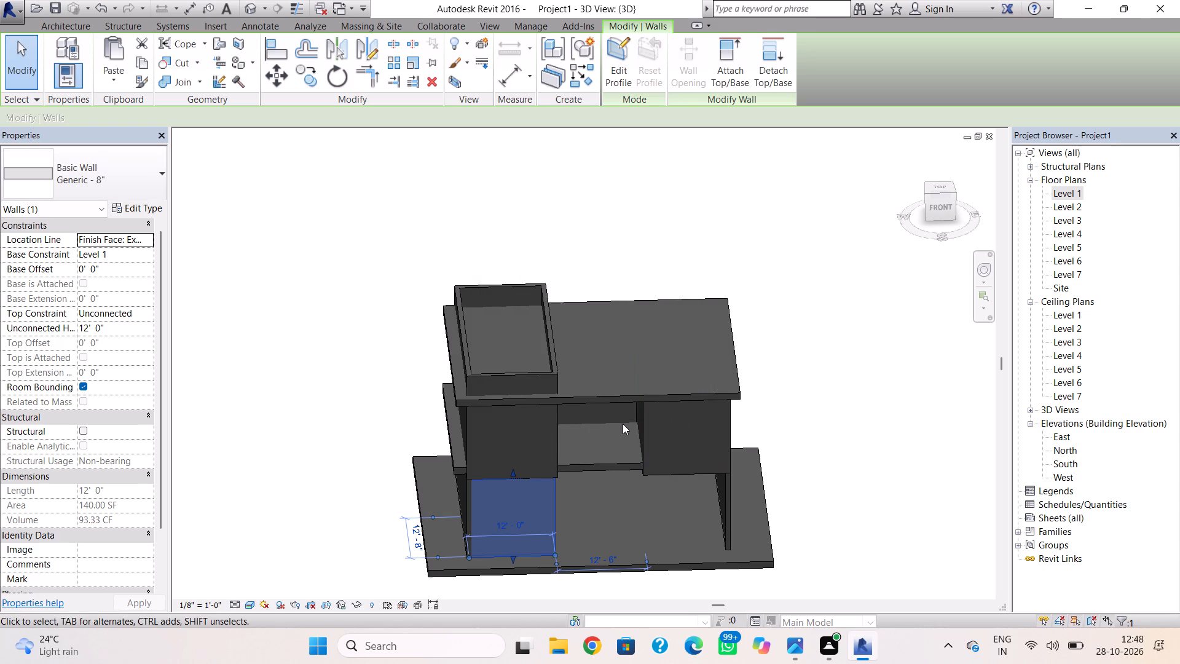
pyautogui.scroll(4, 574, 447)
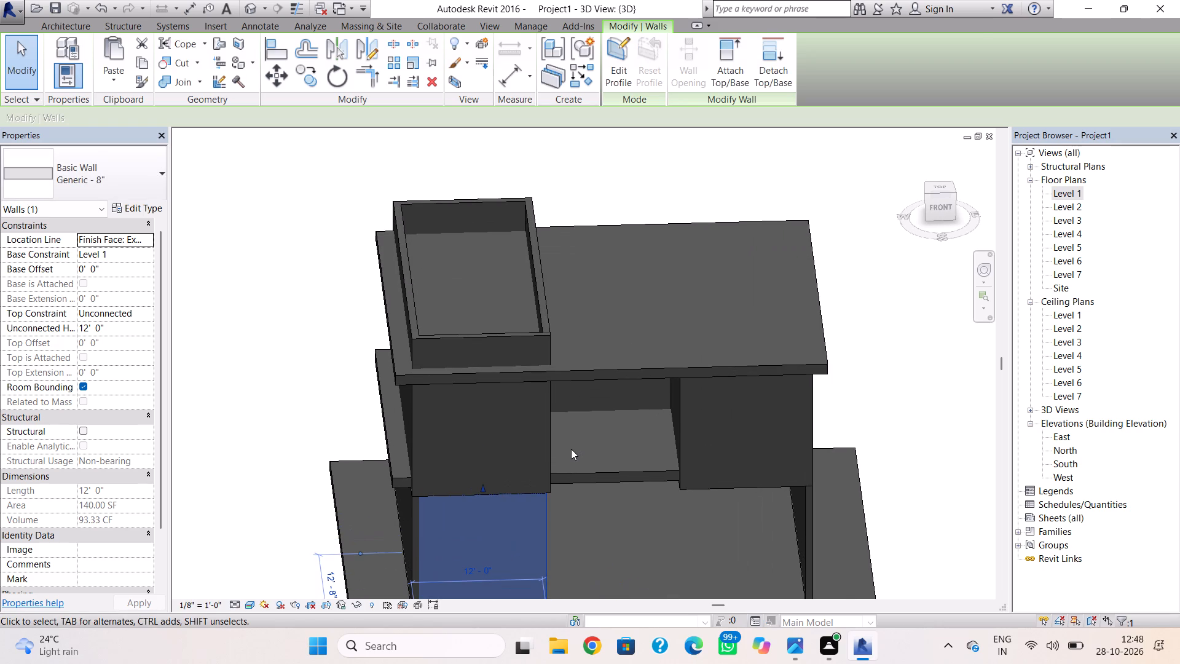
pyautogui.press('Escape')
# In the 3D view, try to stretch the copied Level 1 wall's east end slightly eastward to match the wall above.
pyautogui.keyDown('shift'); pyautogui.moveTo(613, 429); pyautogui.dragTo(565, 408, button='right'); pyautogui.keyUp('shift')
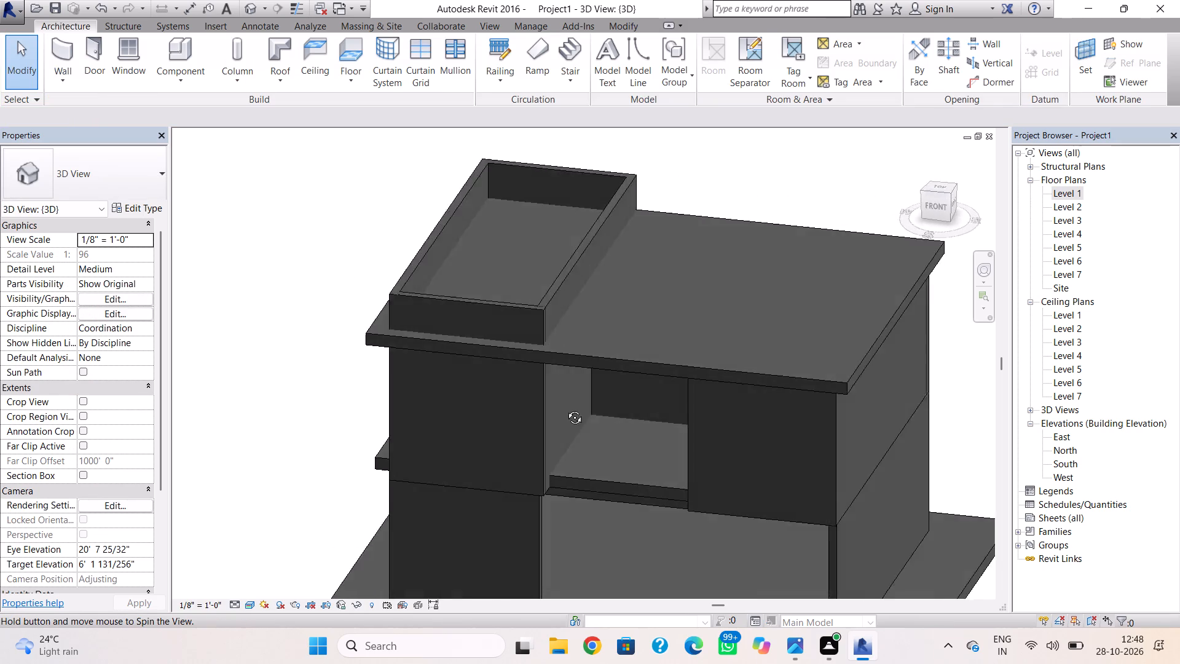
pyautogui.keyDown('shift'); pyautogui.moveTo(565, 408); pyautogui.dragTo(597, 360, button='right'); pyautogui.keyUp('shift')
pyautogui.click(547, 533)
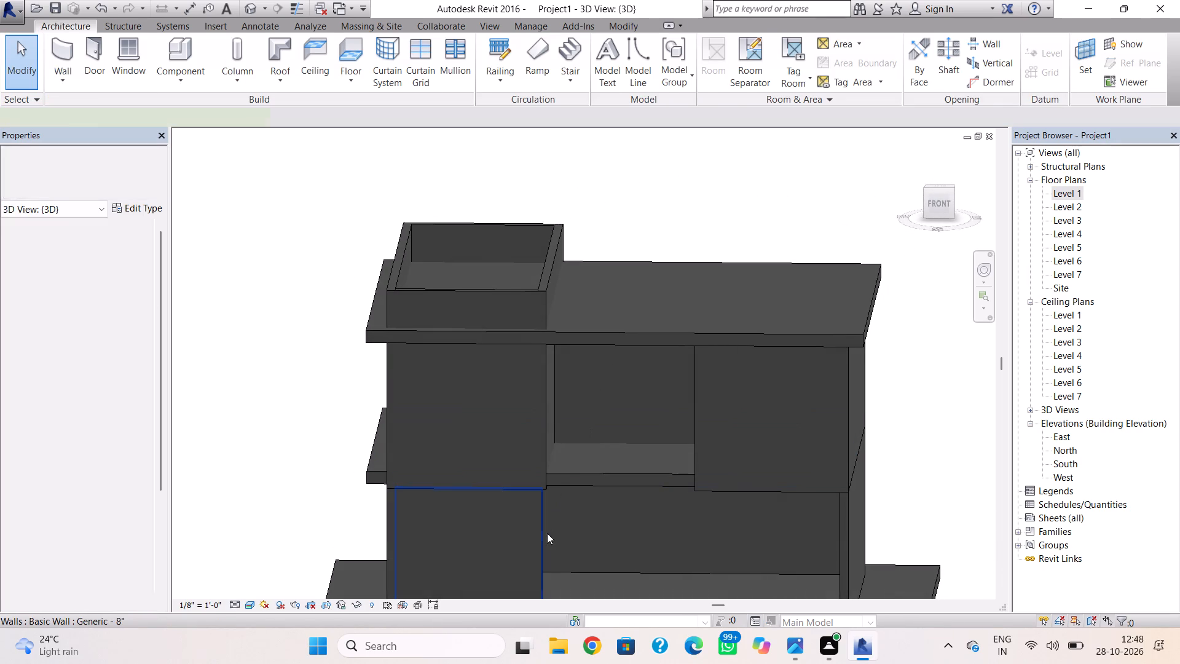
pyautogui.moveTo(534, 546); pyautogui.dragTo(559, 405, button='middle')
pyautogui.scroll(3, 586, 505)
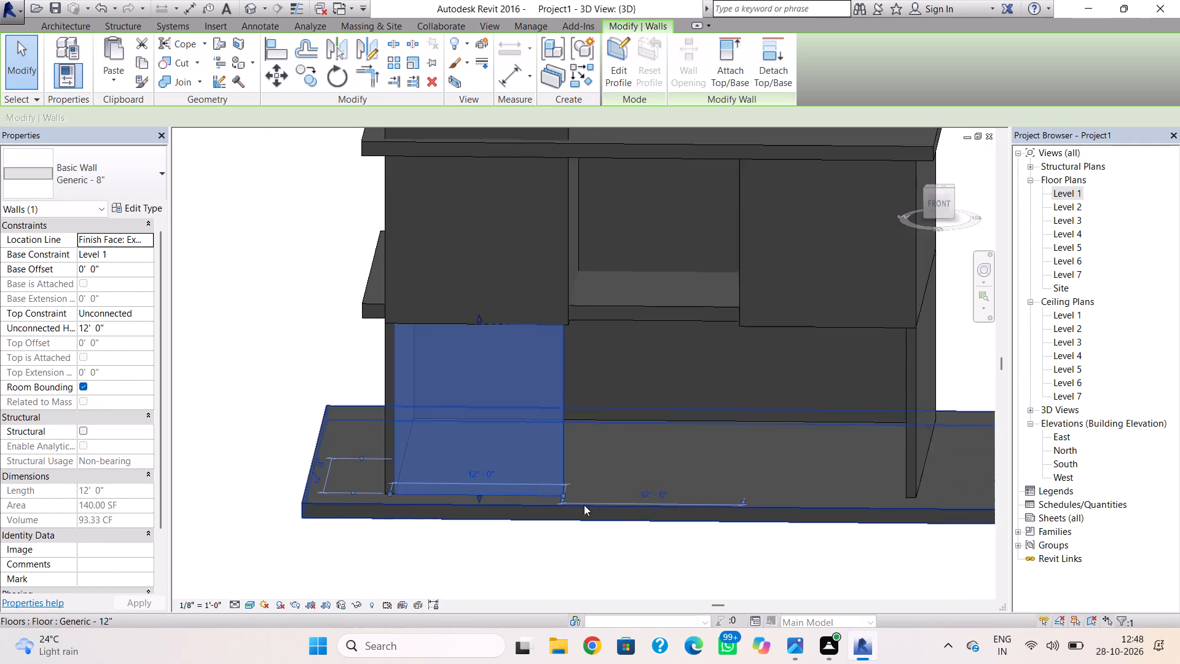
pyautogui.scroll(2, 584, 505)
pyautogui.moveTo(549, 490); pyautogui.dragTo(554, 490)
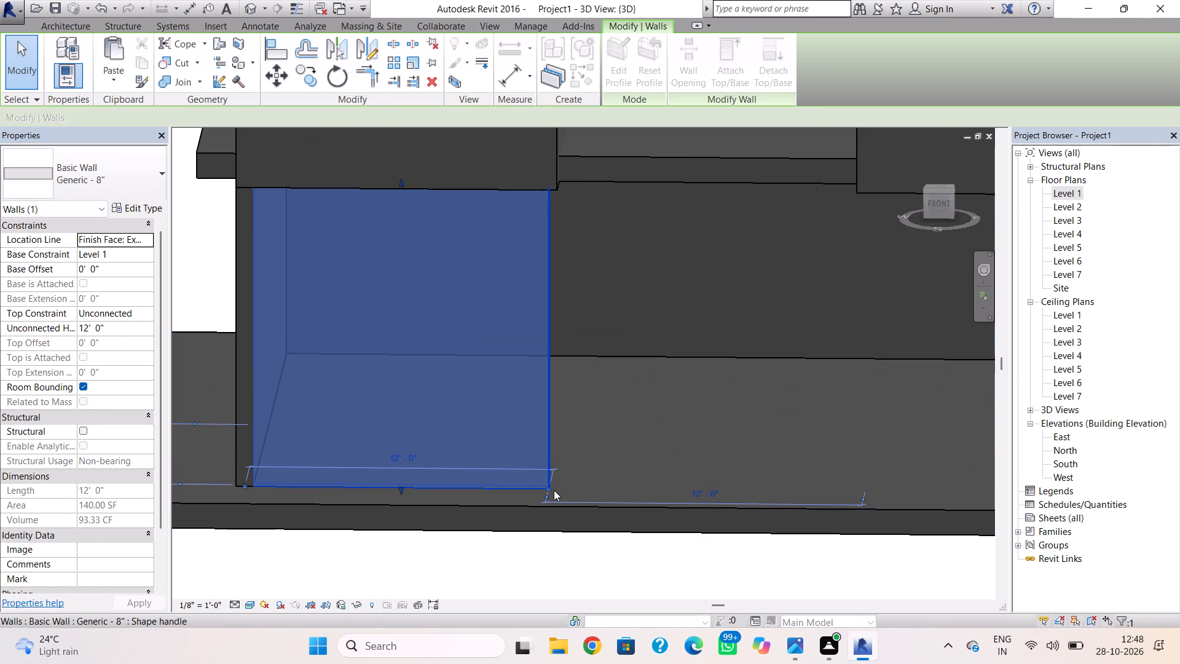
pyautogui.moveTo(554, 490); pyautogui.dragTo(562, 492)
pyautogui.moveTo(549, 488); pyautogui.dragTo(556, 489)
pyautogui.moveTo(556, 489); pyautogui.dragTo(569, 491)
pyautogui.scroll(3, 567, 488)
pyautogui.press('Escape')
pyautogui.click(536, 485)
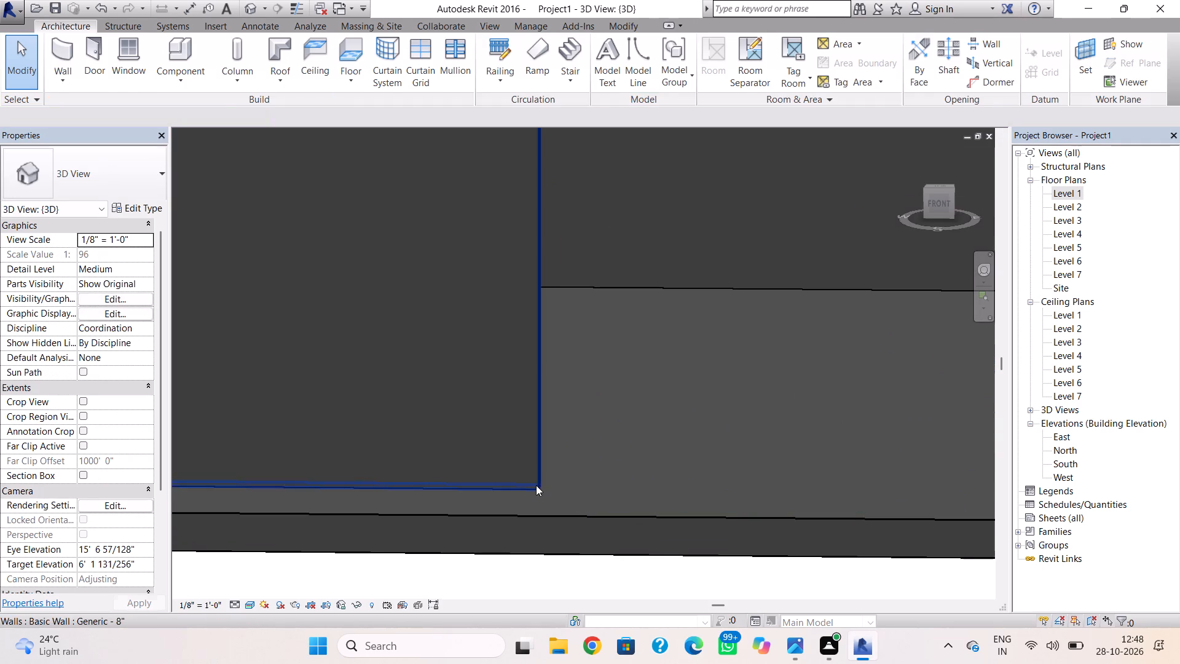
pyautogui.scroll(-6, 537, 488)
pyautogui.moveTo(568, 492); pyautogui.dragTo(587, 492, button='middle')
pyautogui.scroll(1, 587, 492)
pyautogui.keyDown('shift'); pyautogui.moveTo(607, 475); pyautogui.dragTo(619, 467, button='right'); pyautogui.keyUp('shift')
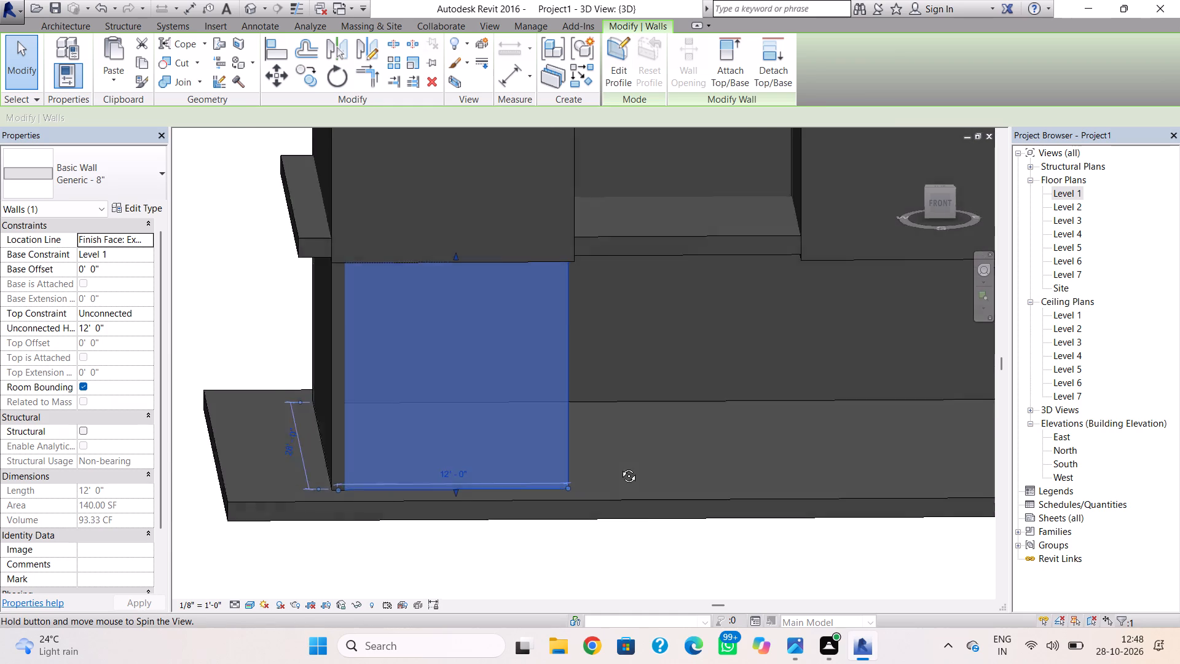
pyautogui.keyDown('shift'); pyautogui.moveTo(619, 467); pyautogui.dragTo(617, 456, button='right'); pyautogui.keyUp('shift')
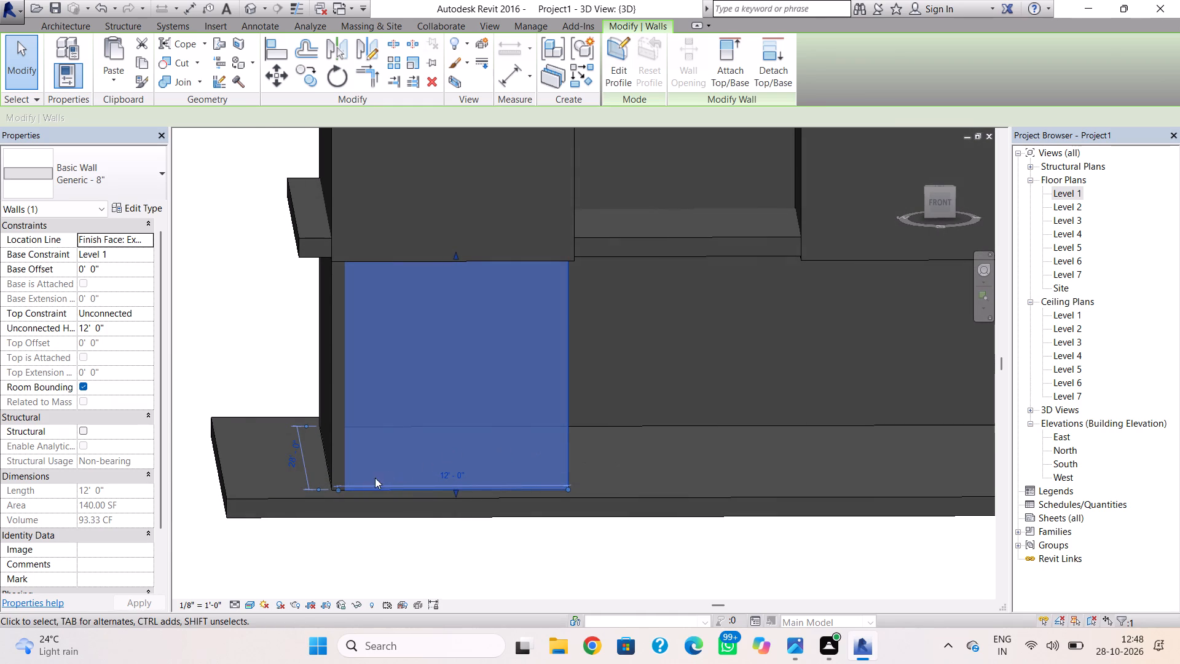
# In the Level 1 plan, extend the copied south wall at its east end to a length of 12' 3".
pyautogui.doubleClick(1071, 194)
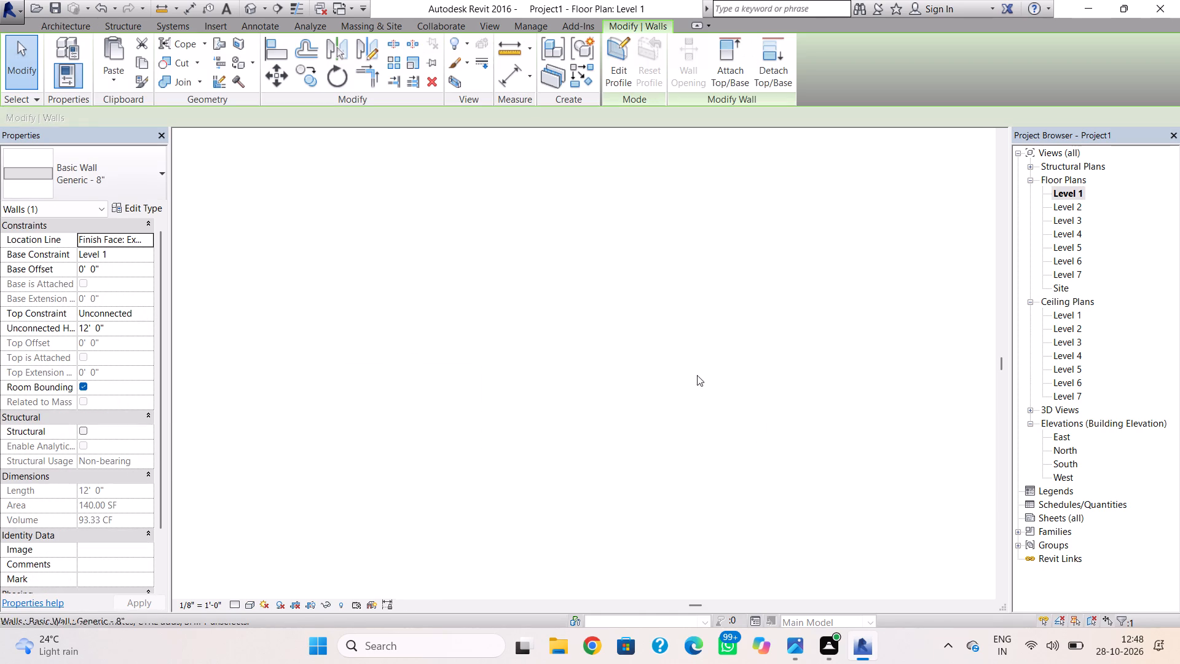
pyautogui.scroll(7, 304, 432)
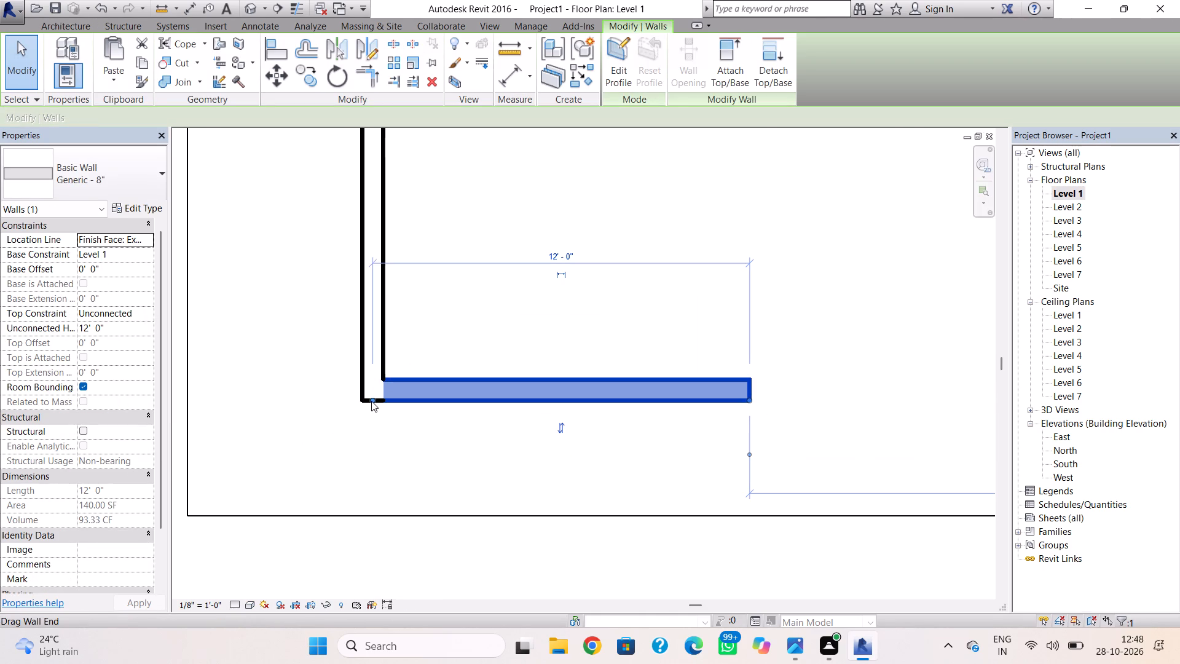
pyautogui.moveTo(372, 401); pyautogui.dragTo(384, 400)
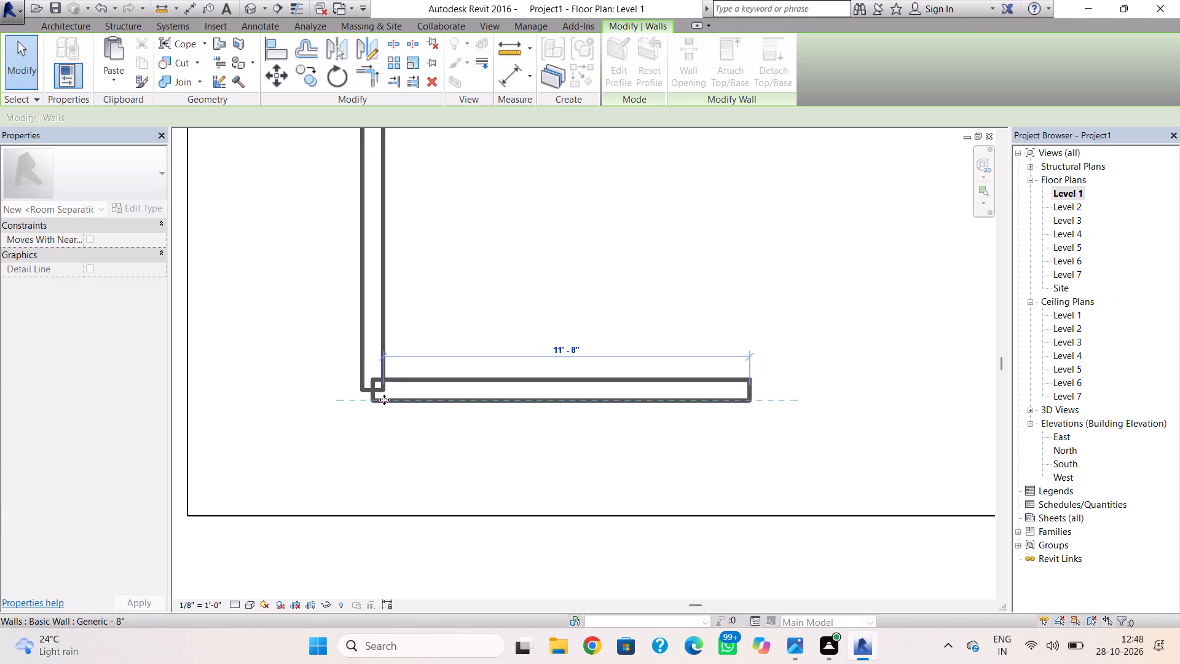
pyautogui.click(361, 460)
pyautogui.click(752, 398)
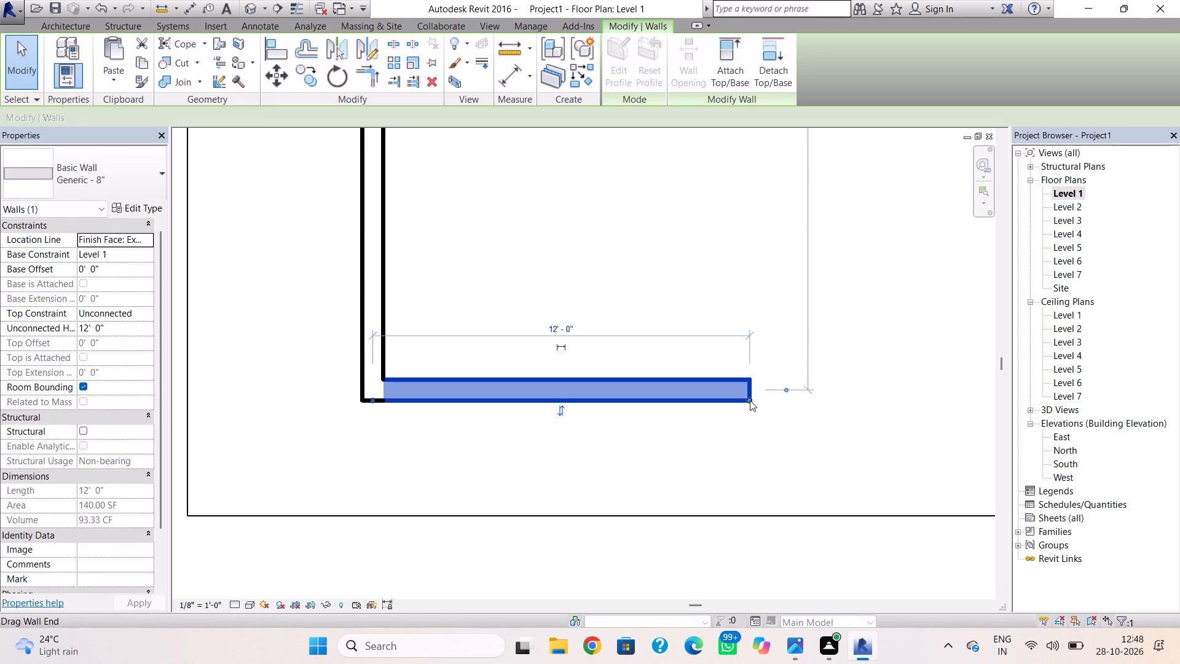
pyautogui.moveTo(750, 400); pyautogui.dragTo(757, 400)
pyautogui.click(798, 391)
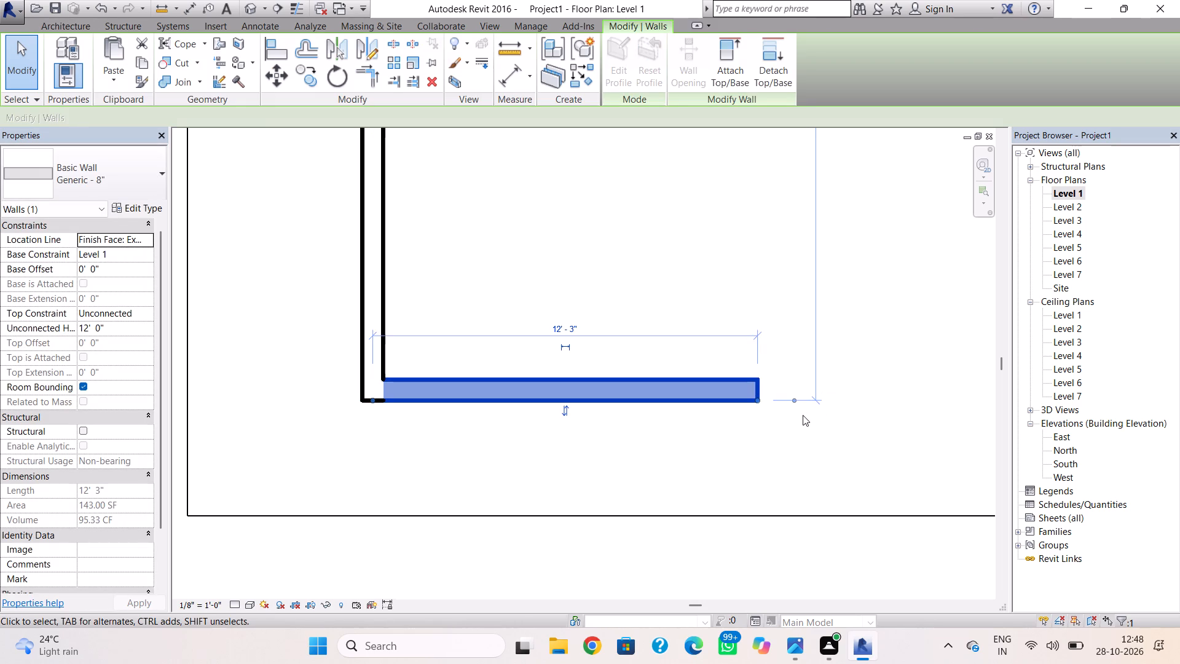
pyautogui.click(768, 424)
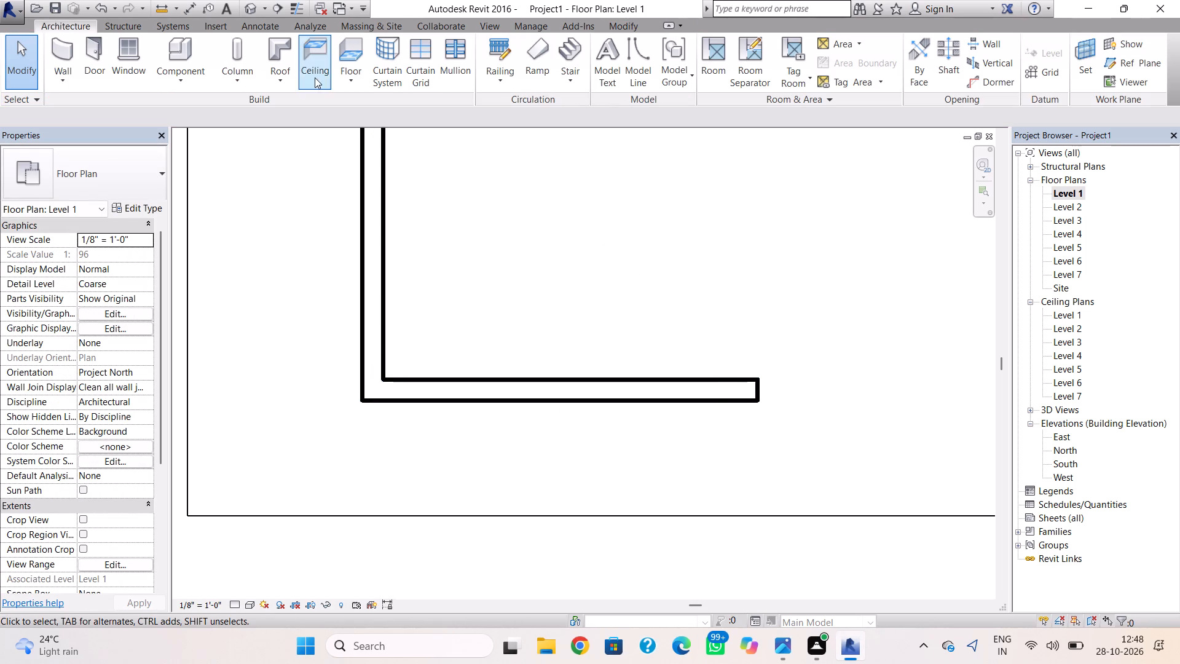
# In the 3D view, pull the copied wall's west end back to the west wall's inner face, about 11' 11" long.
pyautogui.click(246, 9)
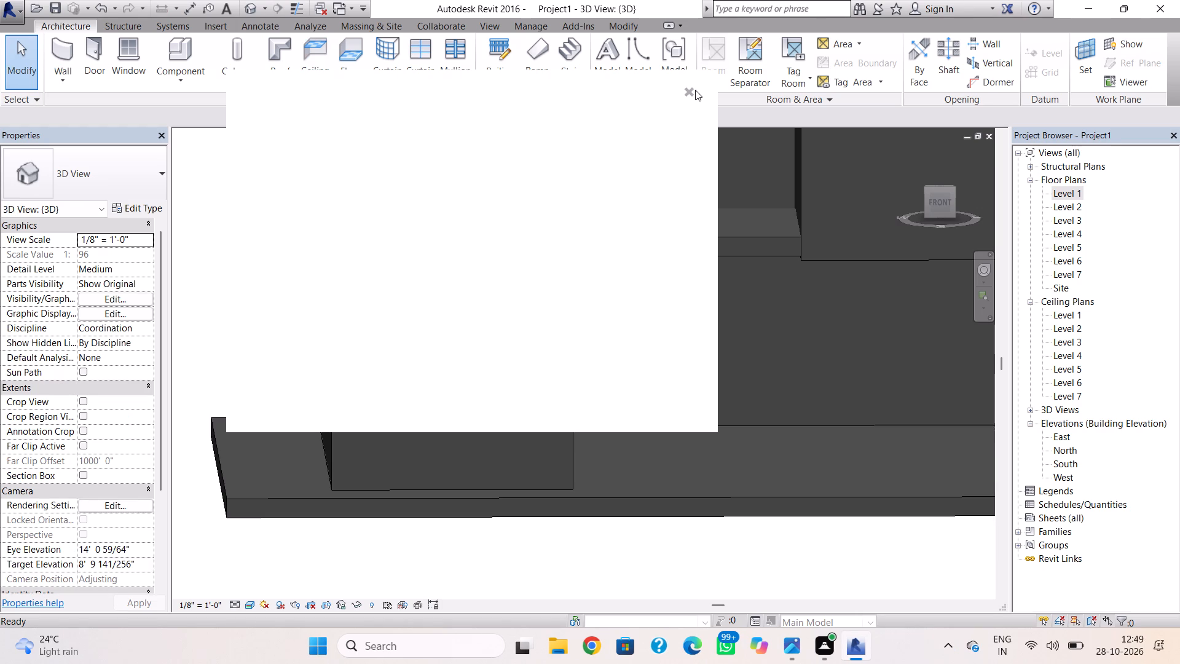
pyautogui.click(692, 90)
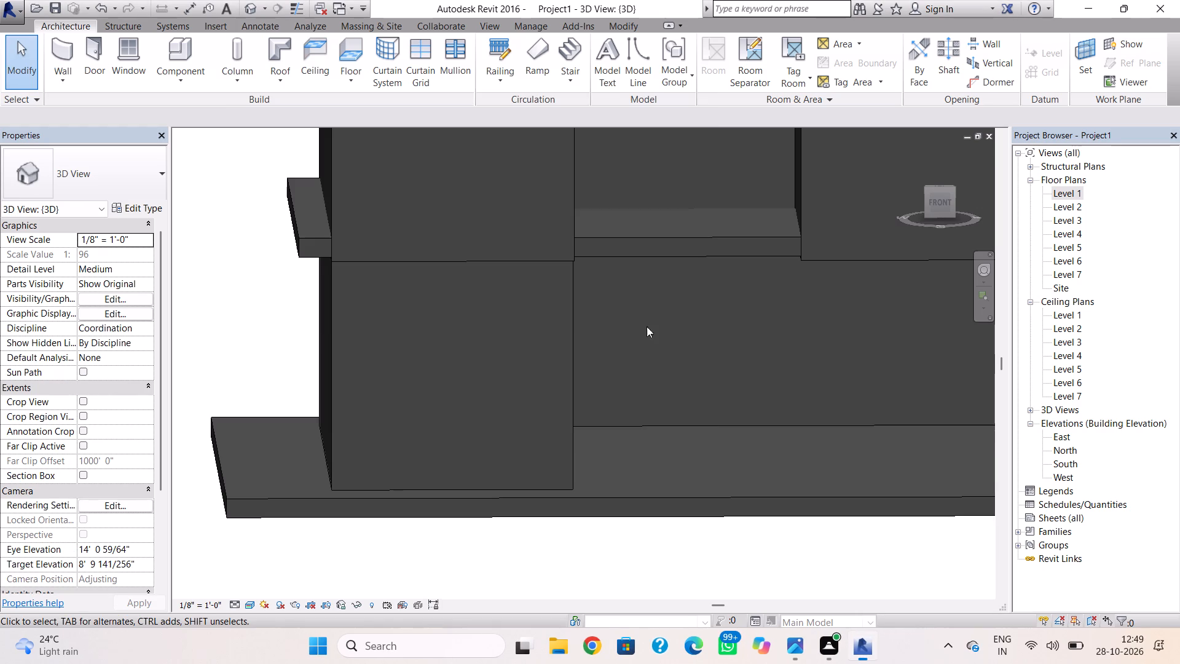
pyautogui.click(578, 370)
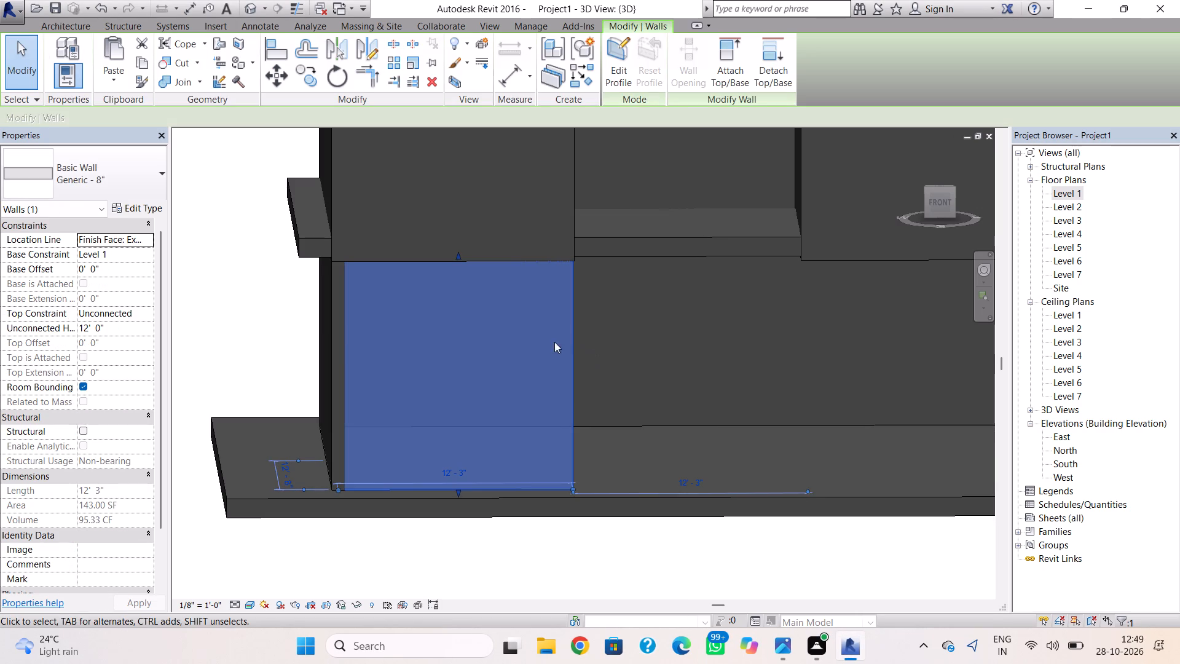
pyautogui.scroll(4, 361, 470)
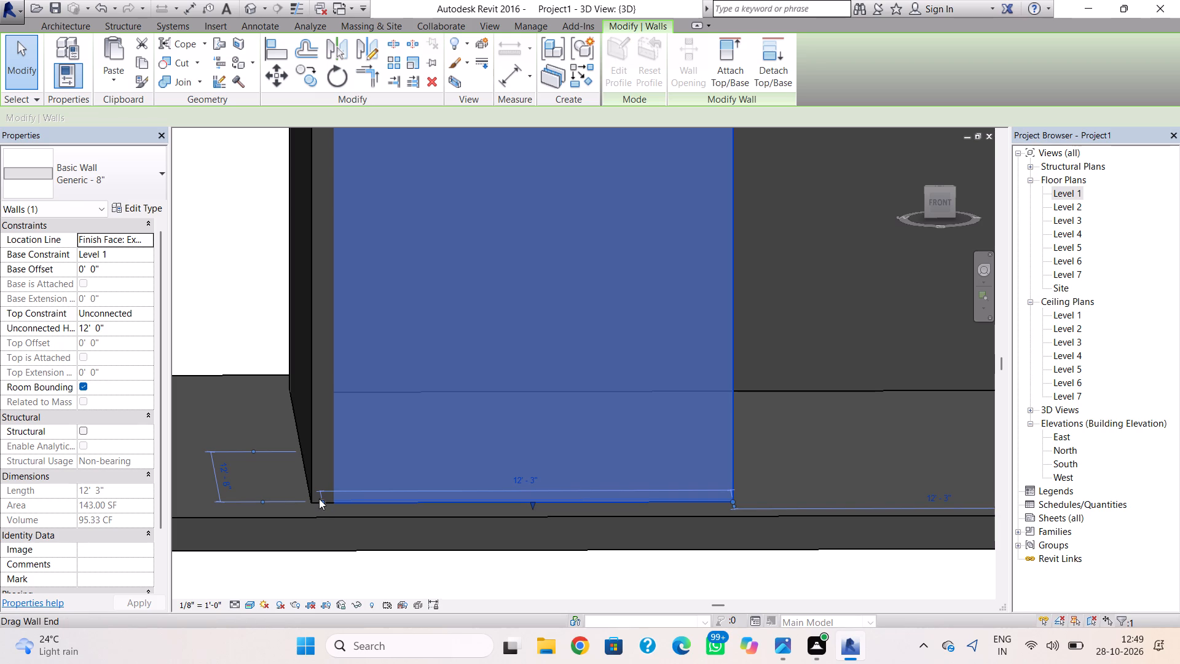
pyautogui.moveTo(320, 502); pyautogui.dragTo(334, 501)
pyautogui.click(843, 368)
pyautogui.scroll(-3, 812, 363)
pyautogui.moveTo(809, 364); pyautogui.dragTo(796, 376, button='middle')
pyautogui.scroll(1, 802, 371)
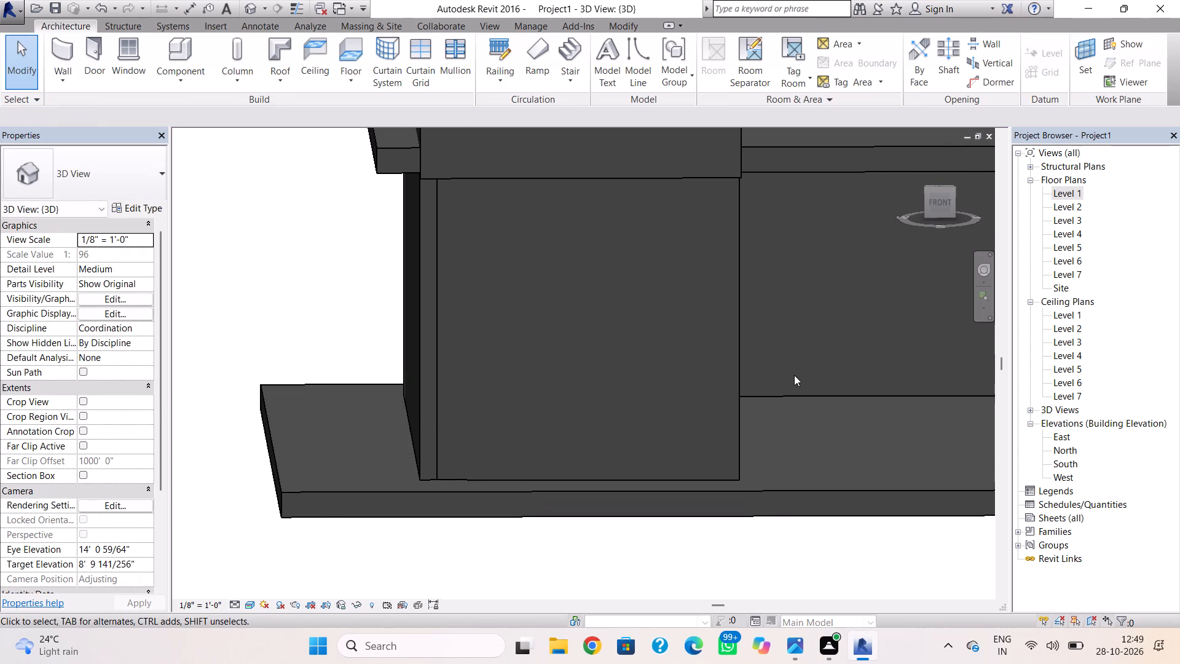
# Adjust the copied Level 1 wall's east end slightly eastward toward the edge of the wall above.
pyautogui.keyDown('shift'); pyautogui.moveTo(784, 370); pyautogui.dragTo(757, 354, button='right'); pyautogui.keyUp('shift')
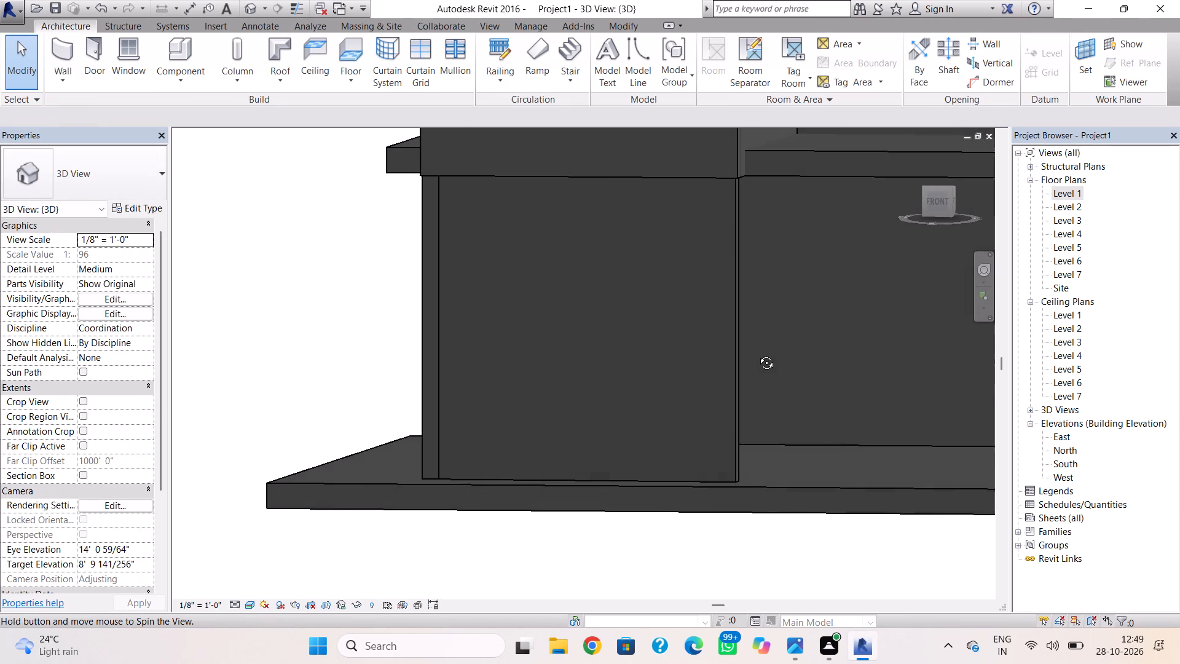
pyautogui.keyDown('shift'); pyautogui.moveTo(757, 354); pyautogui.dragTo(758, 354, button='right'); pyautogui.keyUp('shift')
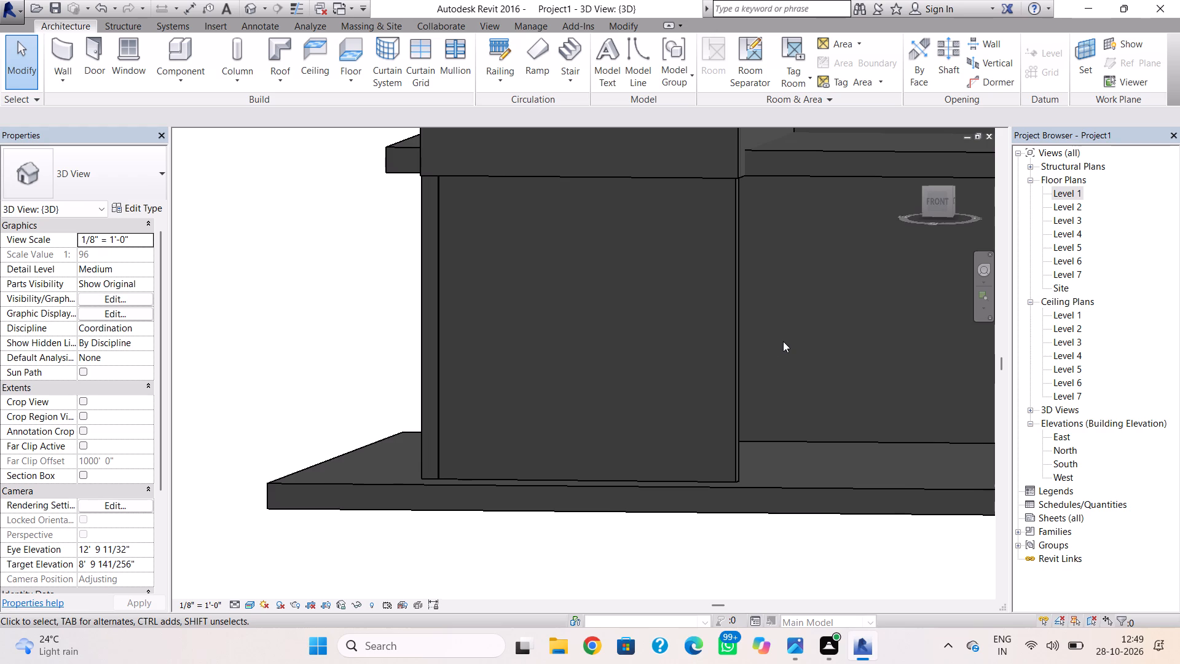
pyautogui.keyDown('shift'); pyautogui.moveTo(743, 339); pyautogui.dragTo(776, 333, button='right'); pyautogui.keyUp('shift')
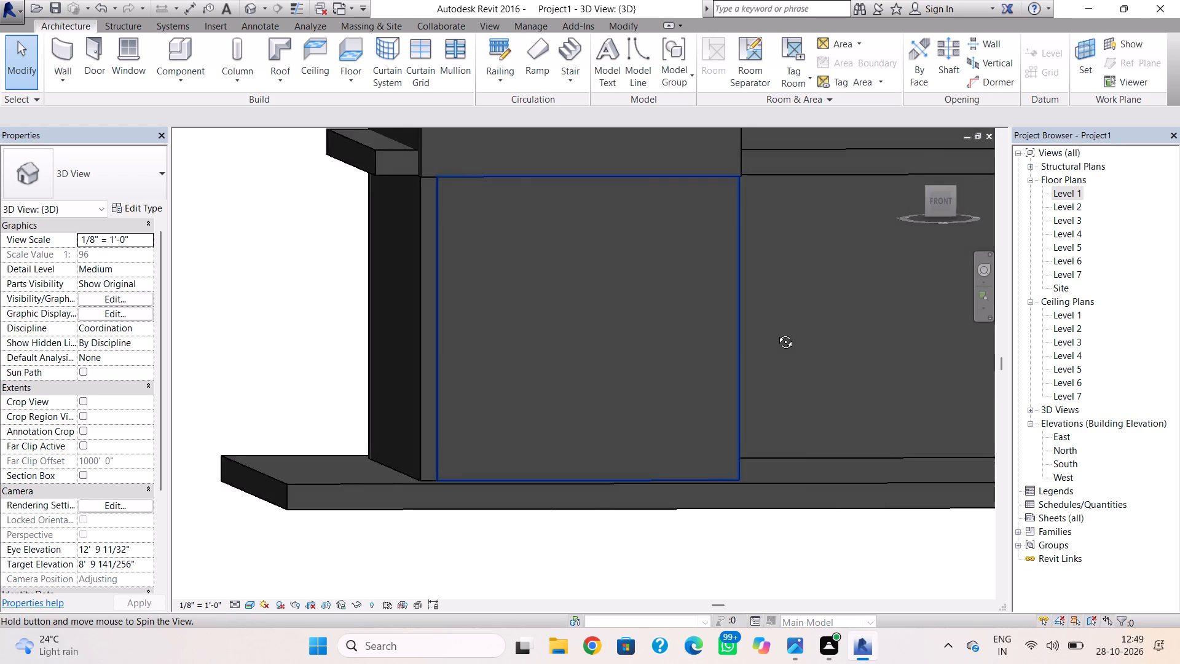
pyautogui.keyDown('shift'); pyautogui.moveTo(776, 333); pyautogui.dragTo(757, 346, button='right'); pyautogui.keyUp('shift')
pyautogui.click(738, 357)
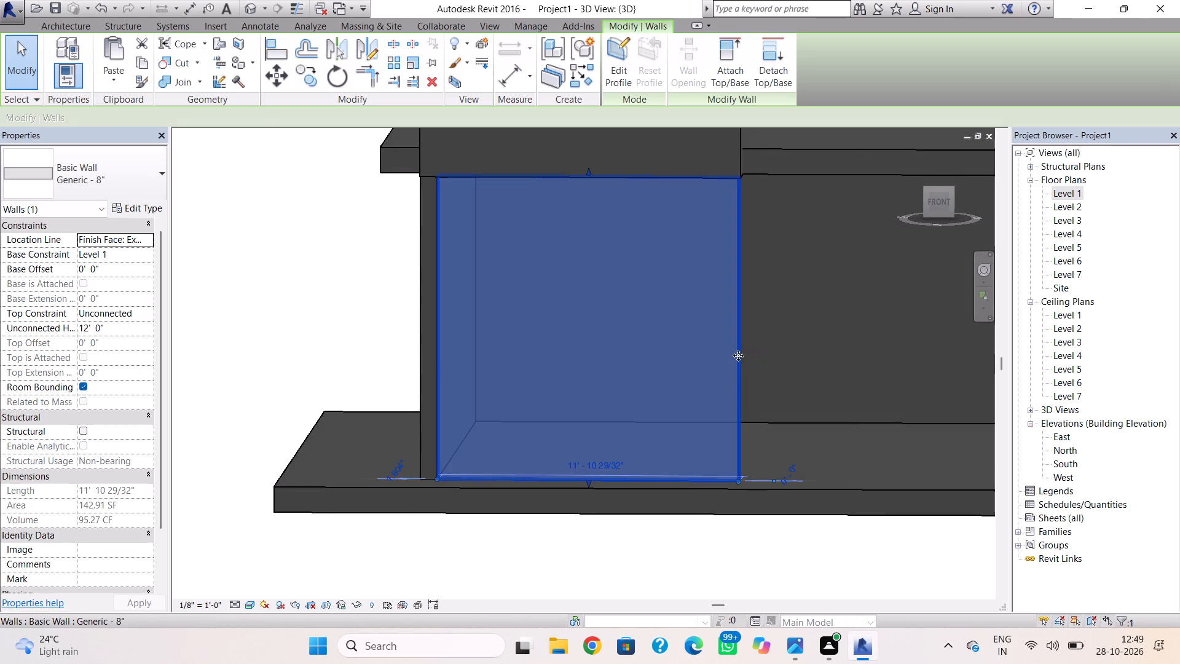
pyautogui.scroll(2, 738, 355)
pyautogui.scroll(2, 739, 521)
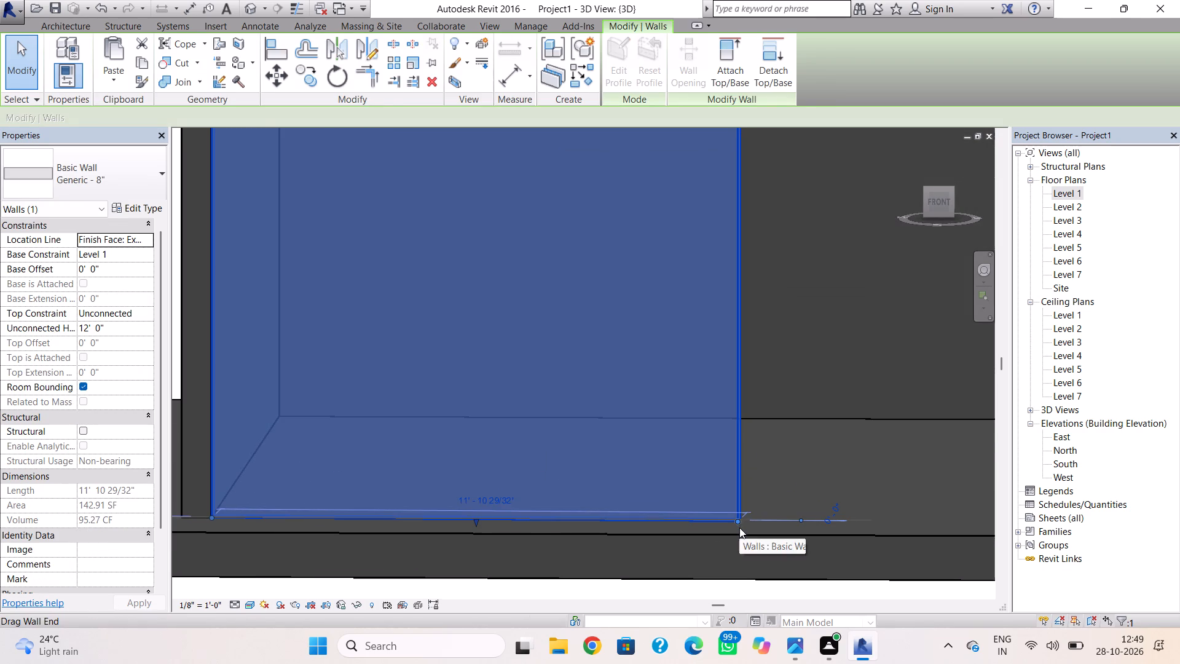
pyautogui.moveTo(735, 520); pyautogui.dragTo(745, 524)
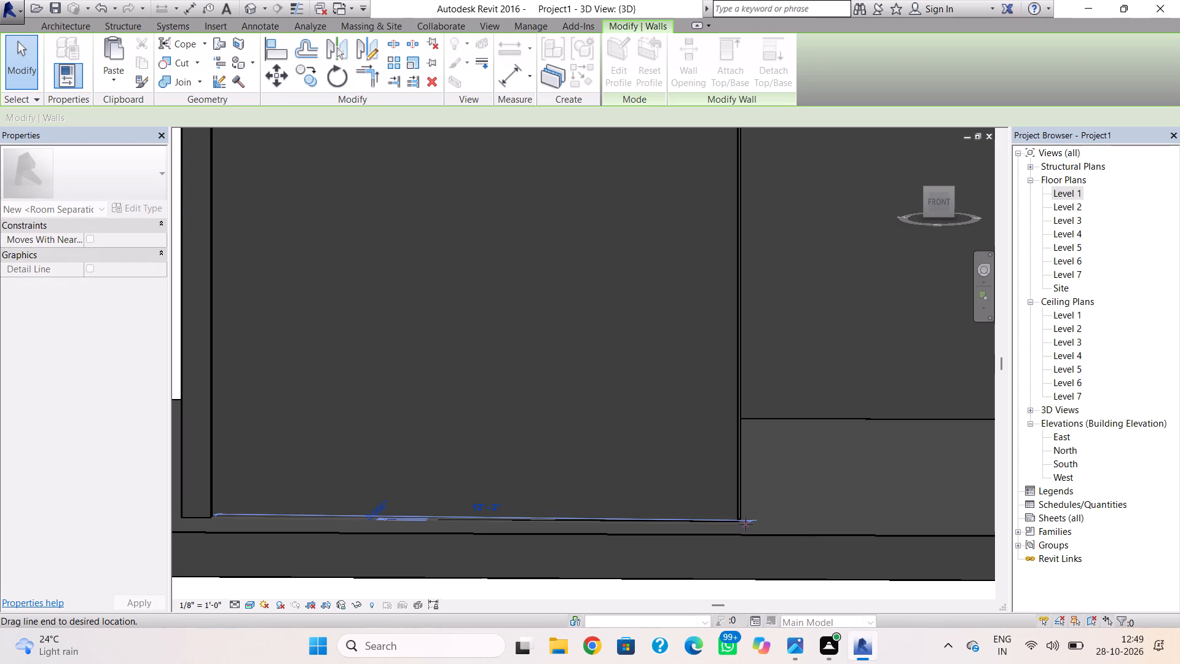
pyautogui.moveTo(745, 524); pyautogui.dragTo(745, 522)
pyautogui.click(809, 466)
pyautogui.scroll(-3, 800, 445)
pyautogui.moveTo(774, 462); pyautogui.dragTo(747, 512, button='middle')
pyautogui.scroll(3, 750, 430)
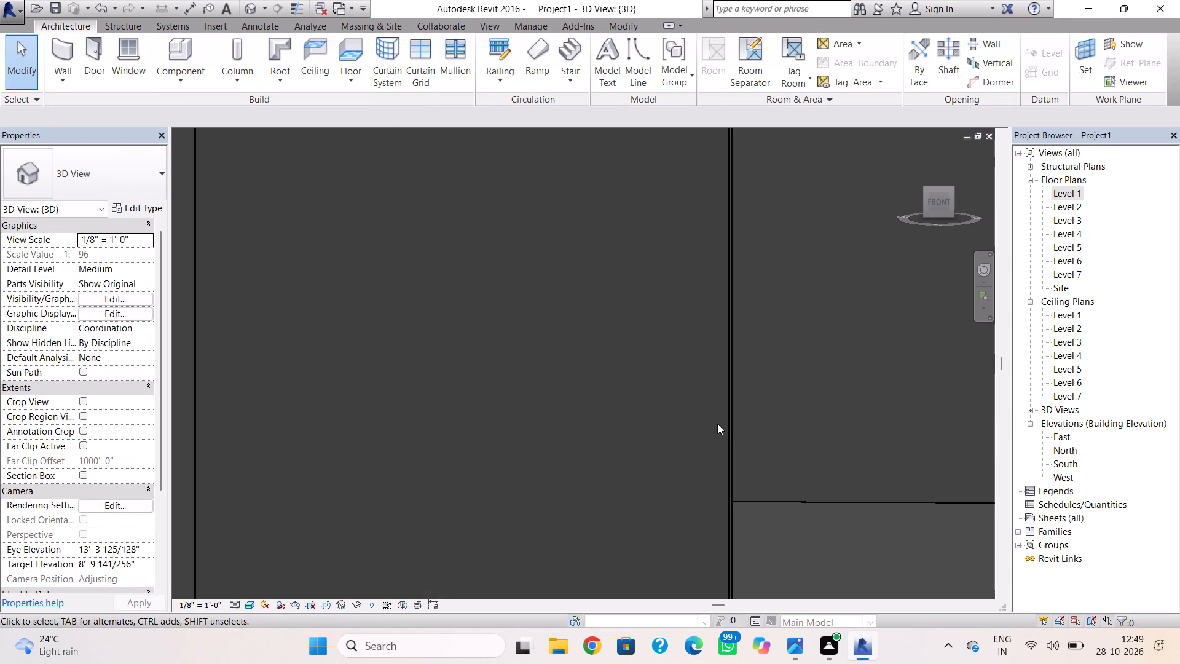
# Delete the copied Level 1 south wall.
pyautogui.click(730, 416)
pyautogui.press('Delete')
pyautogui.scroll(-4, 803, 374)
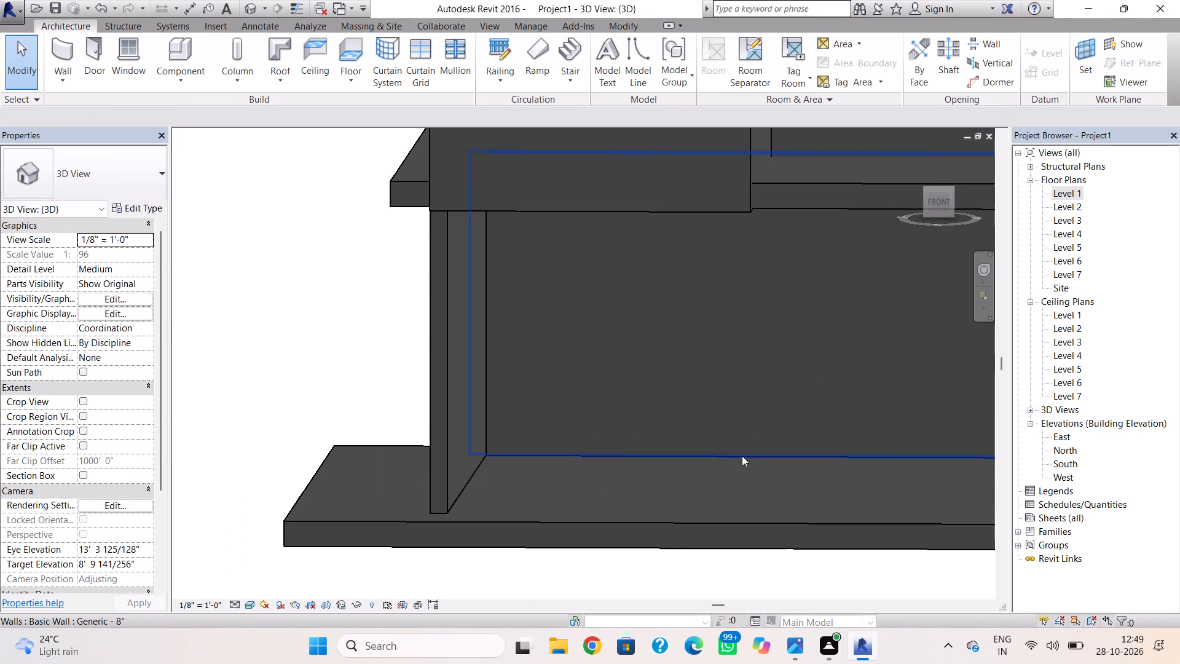
# Extend the base of the Level 2 west front wall down to the Level 1 floor slab.
pyautogui.click(745, 159)
pyautogui.scroll(-3, 752, 180)
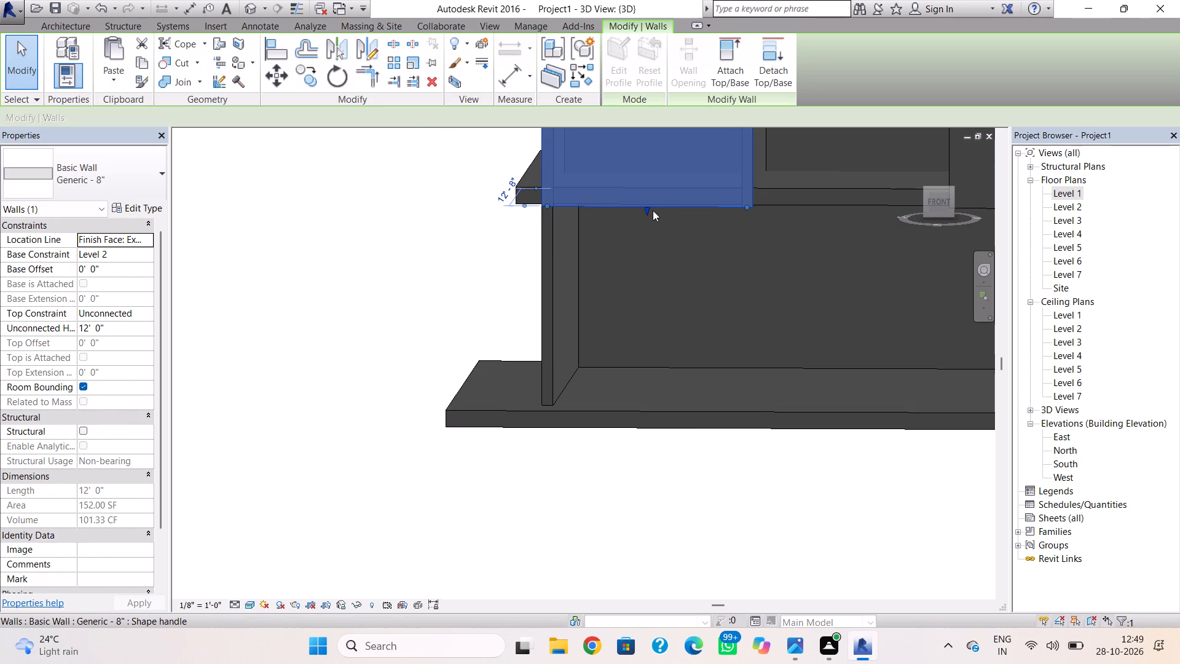
pyautogui.moveTo(648, 212); pyautogui.dragTo(655, 271)
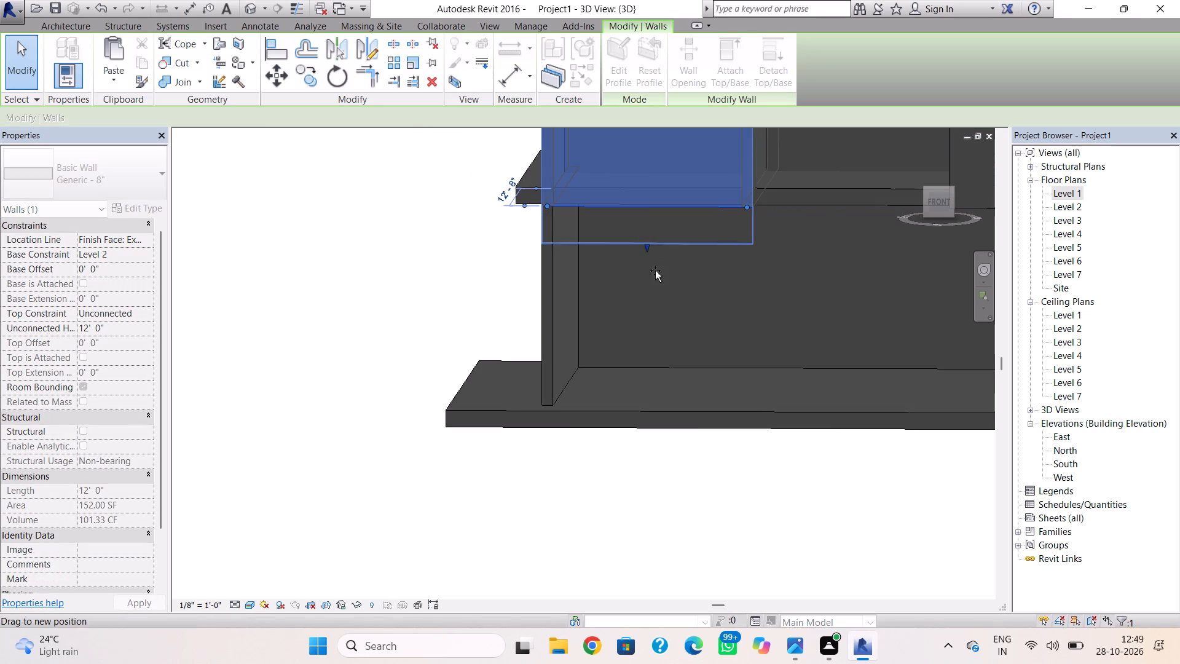
pyautogui.moveTo(655, 271); pyautogui.dragTo(650, 406)
pyautogui.click(557, 475)
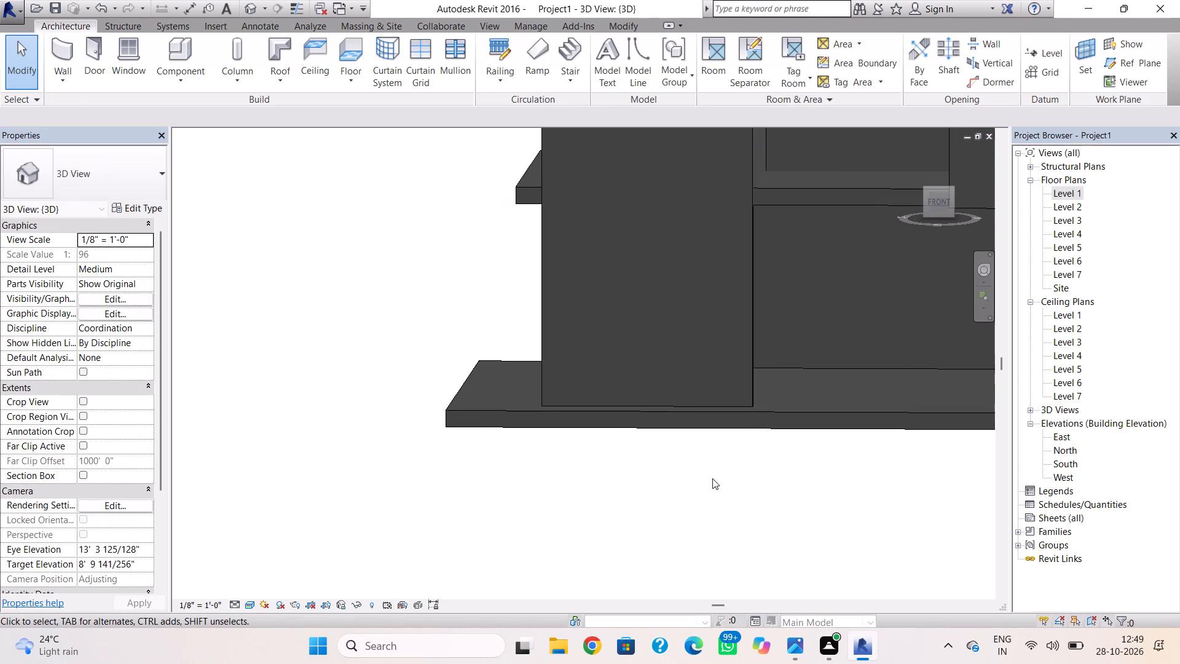
# Edit the Level 2 roof slab's footprint in the Level 2 plan, moving its south edge to the front walls' outer face.
pyautogui.keyDown('shift'); pyautogui.moveTo(785, 462); pyautogui.dragTo(873, 504, button='right'); pyautogui.keyUp('shift')
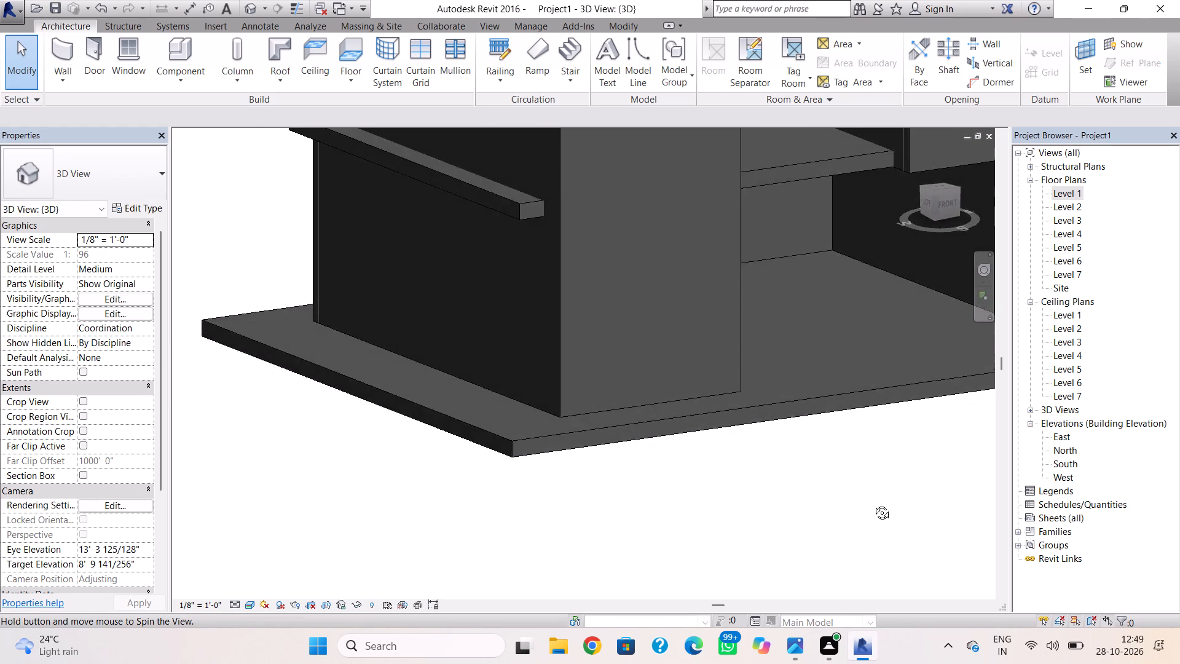
pyautogui.keyDown('shift'); pyautogui.moveTo(873, 504); pyautogui.dragTo(792, 486, button='right'); pyautogui.keyUp('shift')
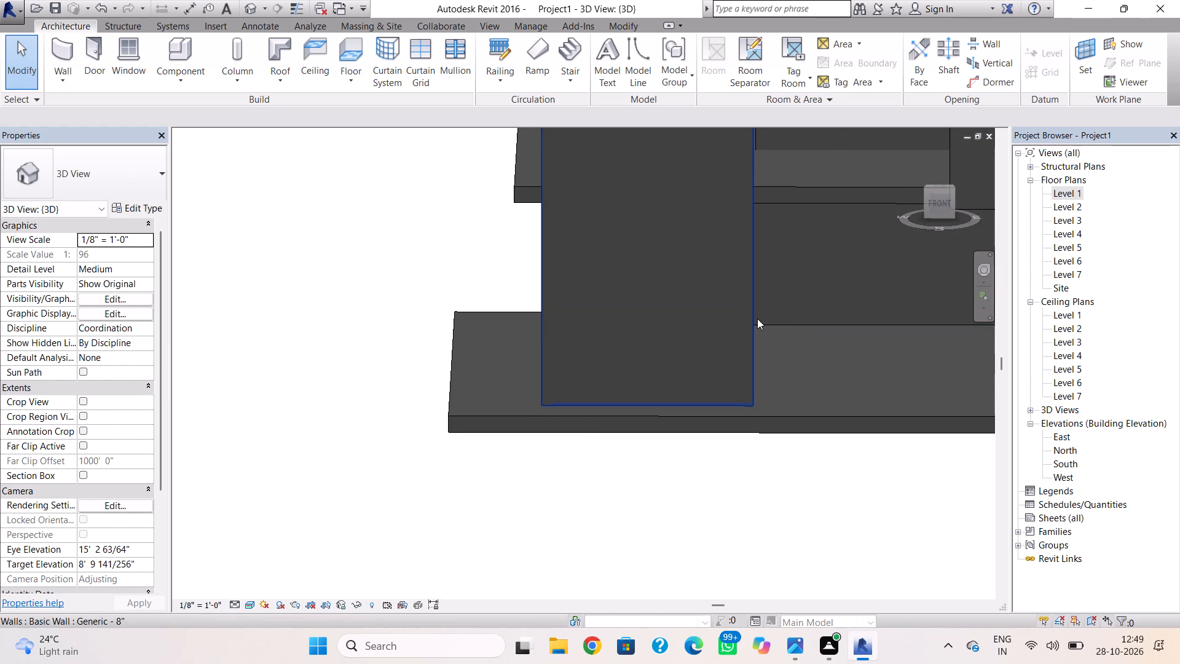
pyautogui.keyDown('shift'); pyautogui.moveTo(757, 318); pyautogui.dragTo(777, 322, button='right'); pyautogui.keyUp('shift')
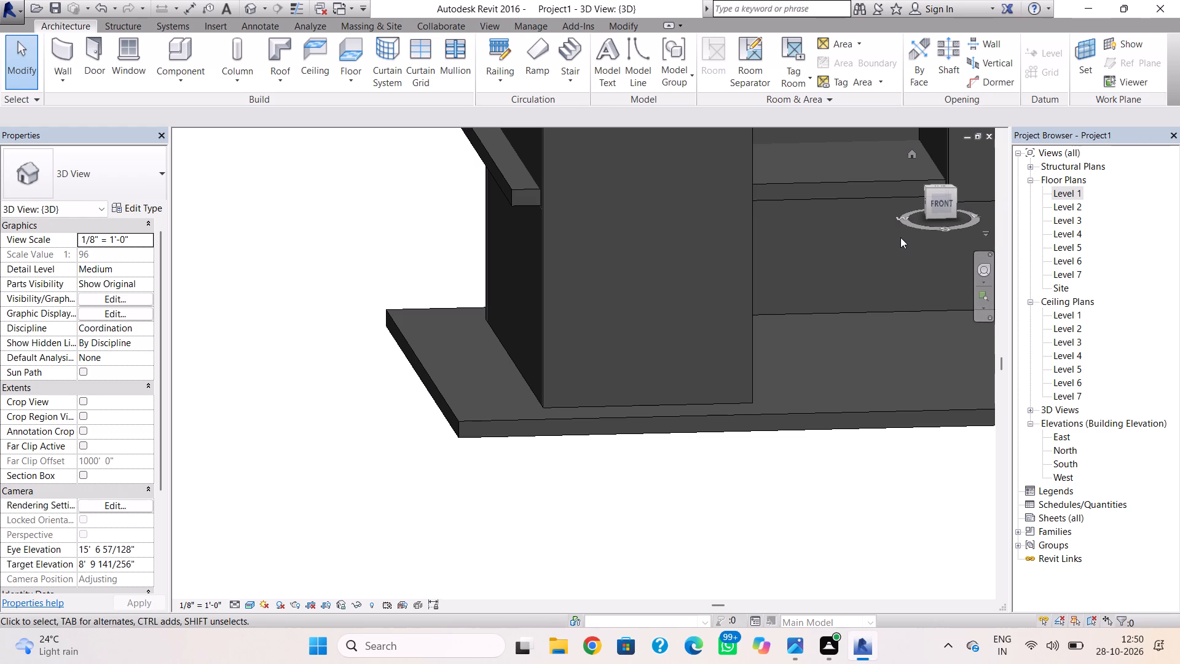
pyautogui.keyDown('shift'); pyautogui.moveTo(898, 235); pyautogui.dragTo(991, 255, button='right'); pyautogui.keyUp('shift')
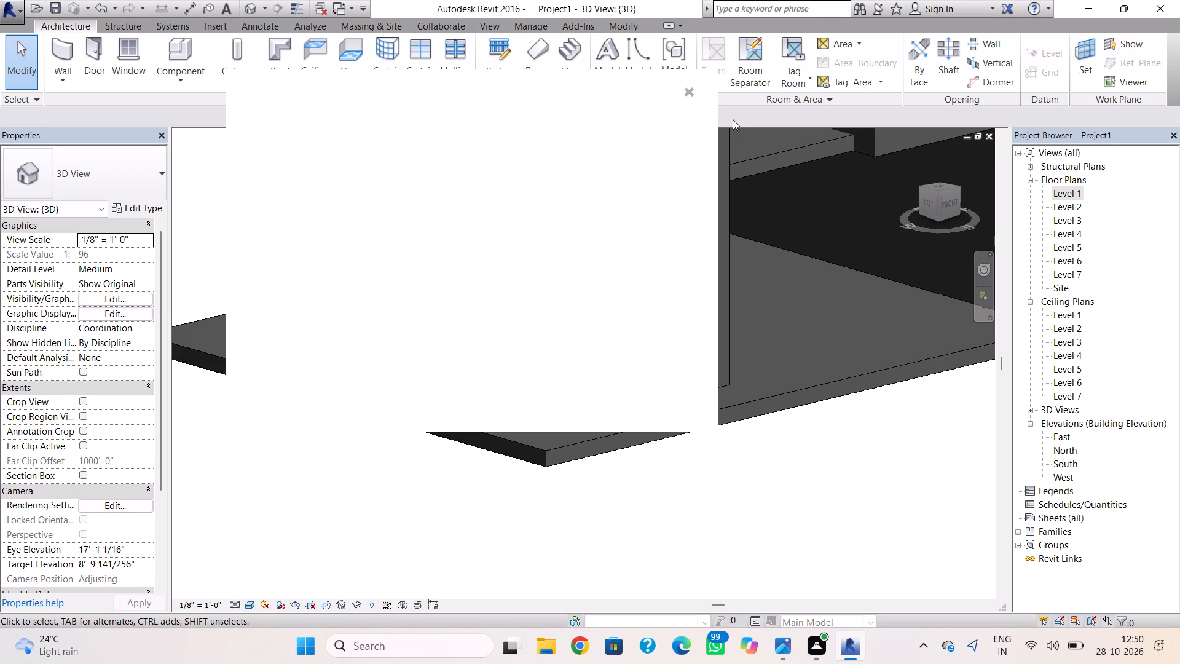
pyautogui.click(689, 87)
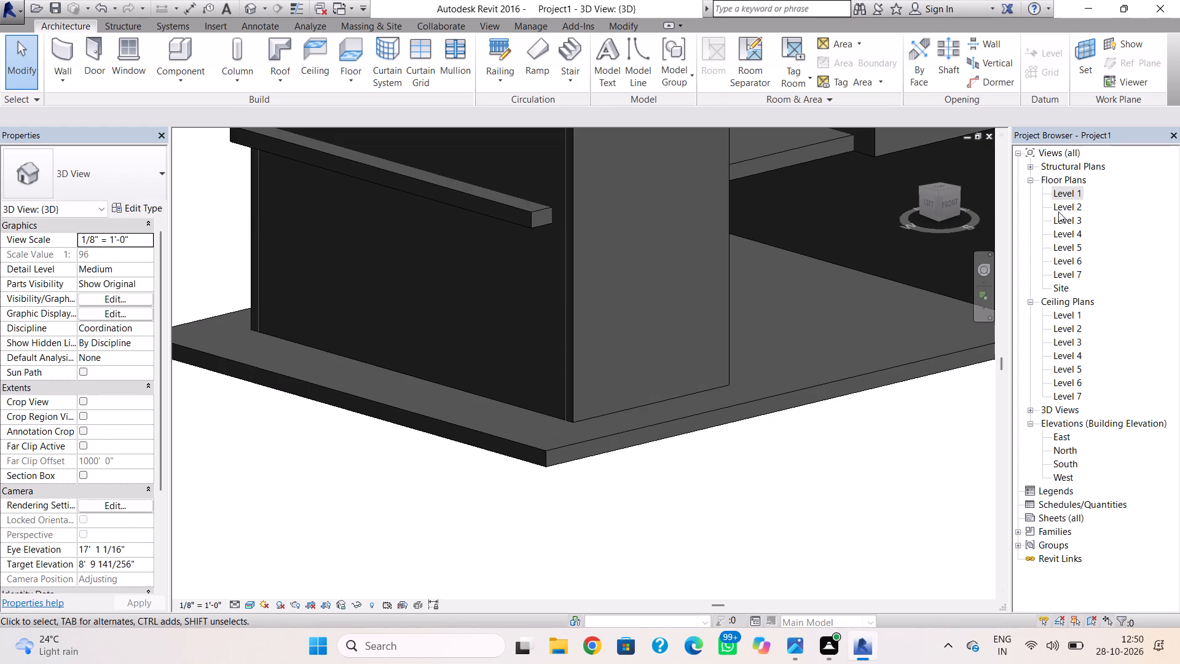
pyautogui.doubleClick(748, 163)
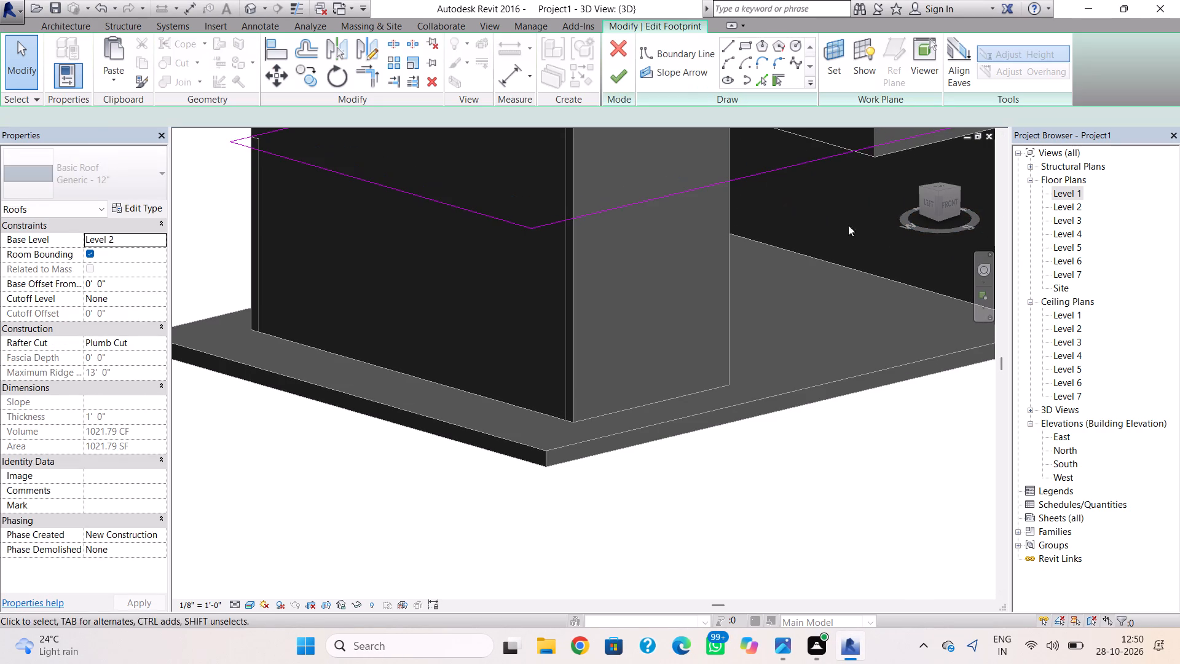
pyautogui.doubleClick(1063, 203)
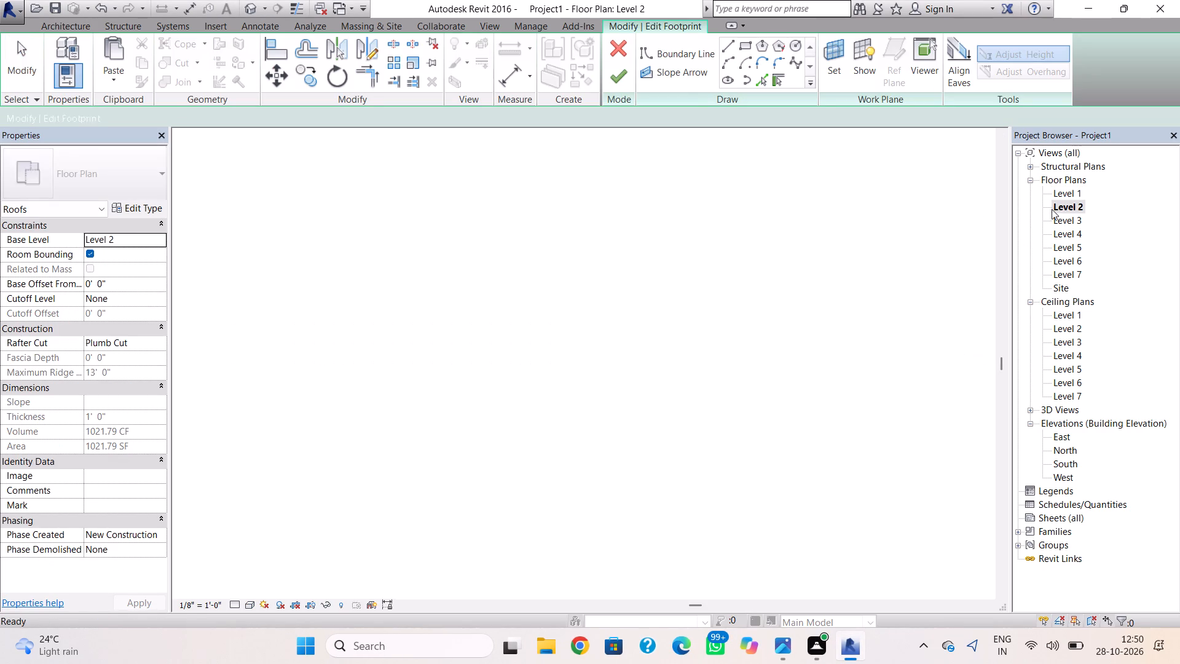
pyautogui.scroll(-5, 498, 339)
pyautogui.moveTo(498, 339); pyautogui.dragTo(642, 322, button='middle')
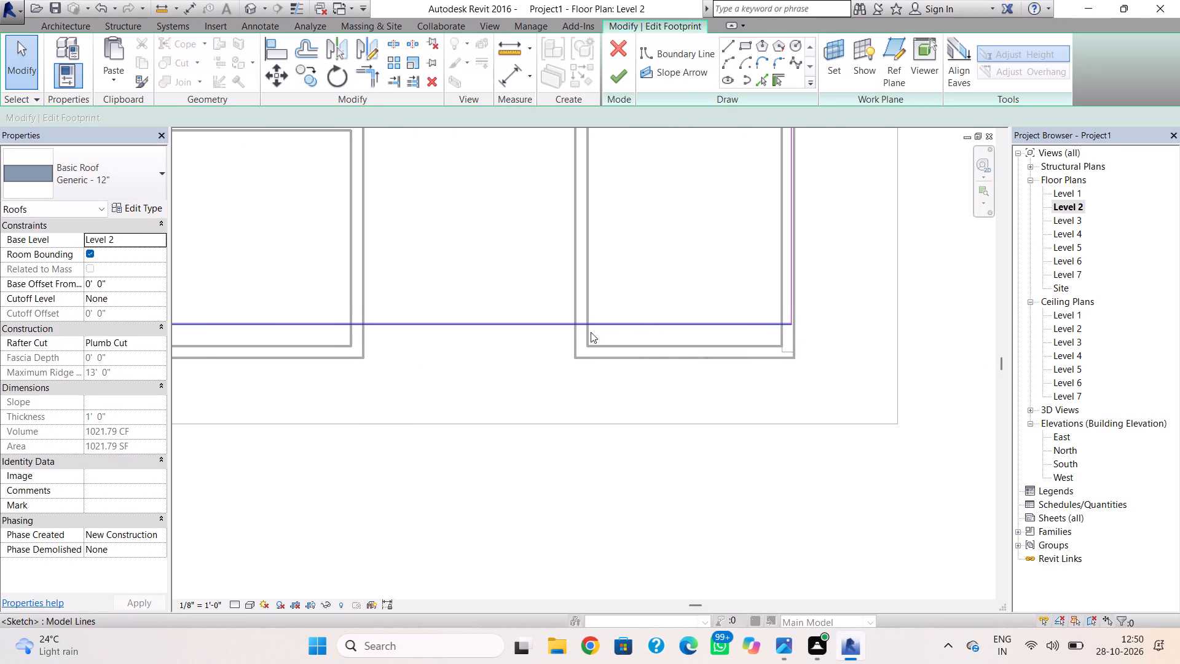
pyautogui.moveTo(508, 336); pyautogui.dragTo(602, 333, button='middle')
pyautogui.click(592, 312)
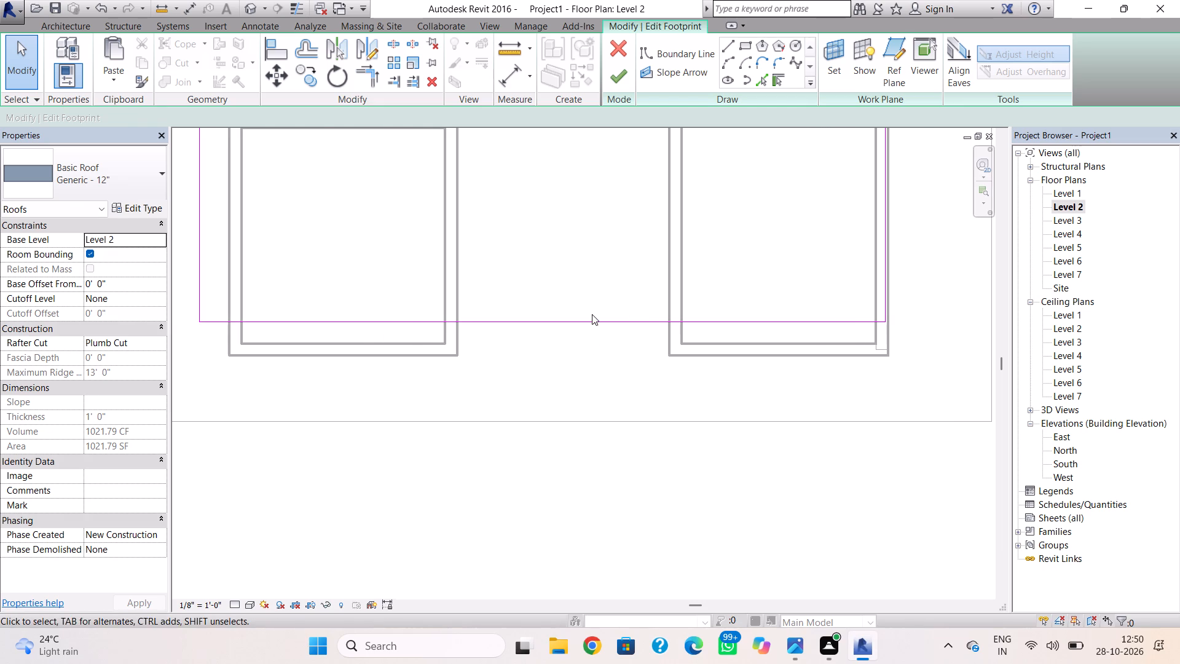
pyautogui.click(592, 320)
pyautogui.press('Down')
pyautogui.press('Down')
pyautogui.press('Down')
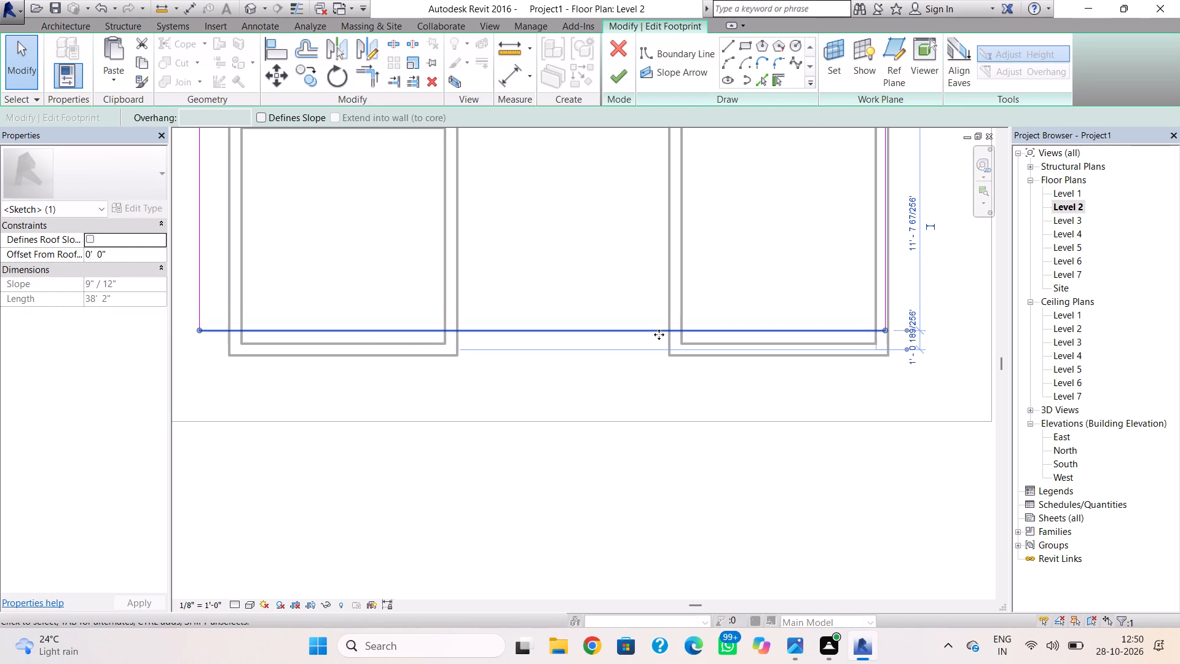
pyautogui.press('Down')
pyautogui.press('Down')
pyautogui.press('Down')
pyautogui.press('Down')
pyautogui.press('Down')
pyautogui.press('Down')
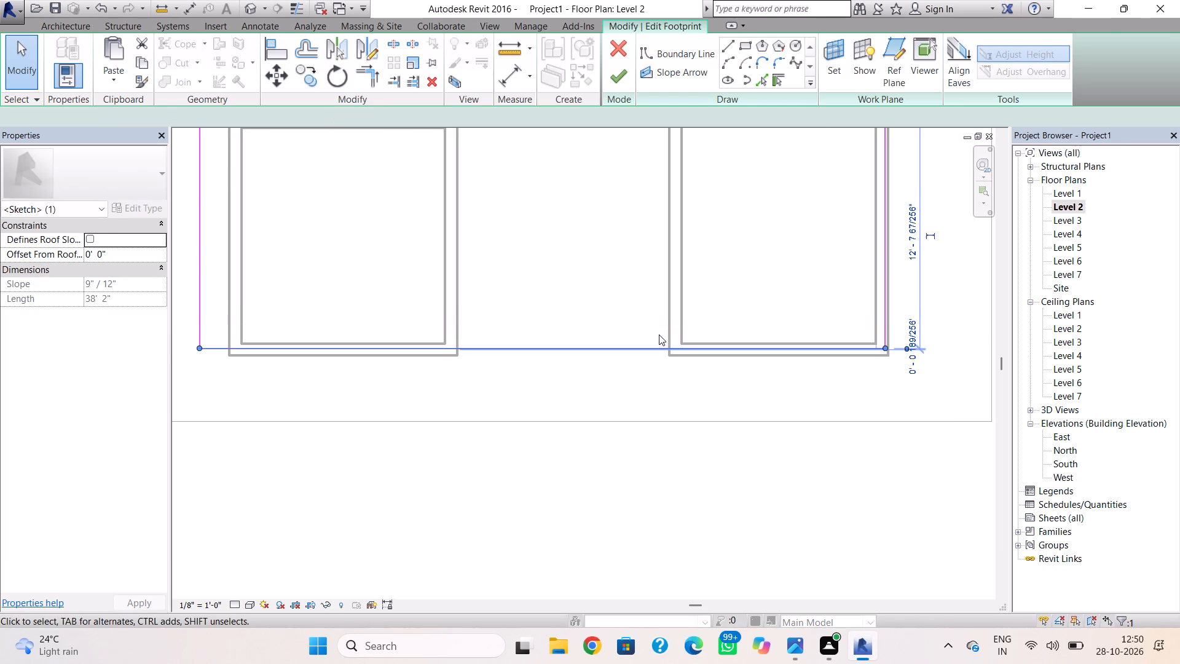
pyautogui.press('Down')
pyautogui.press('Down')
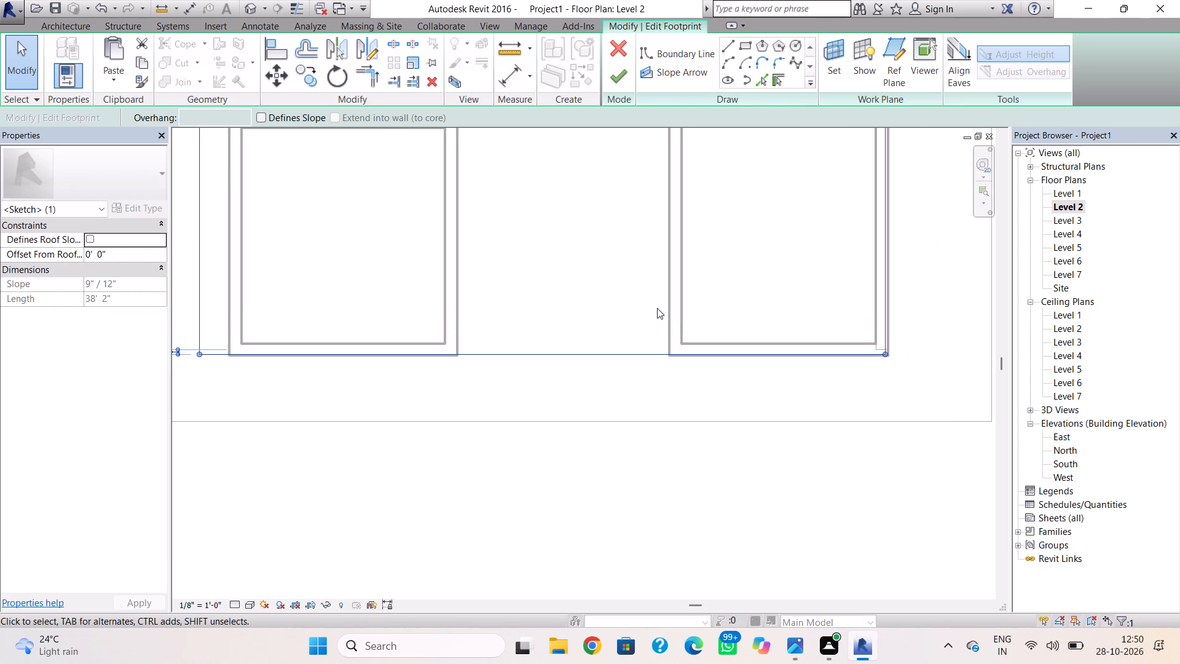
pyautogui.click(613, 66)
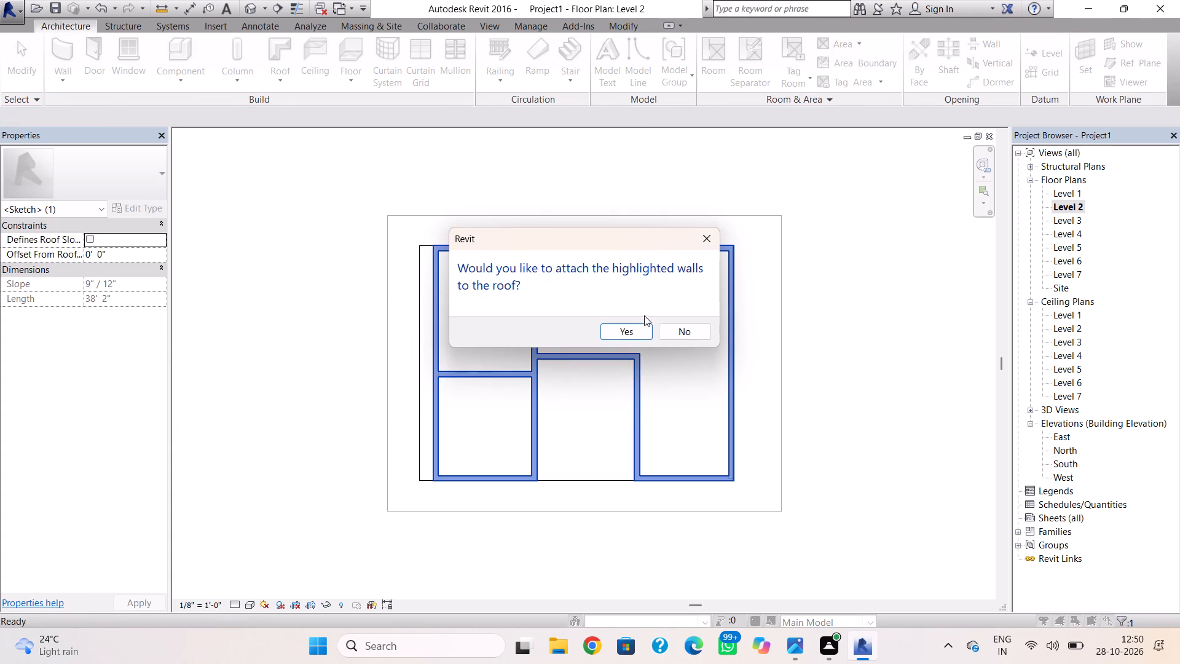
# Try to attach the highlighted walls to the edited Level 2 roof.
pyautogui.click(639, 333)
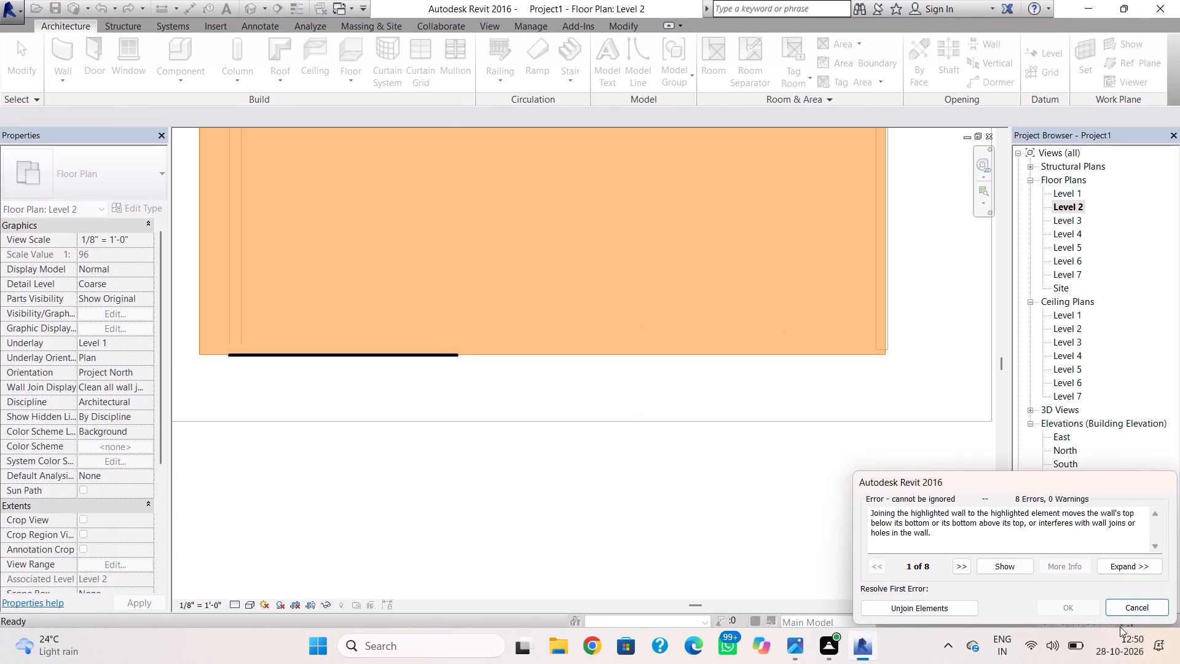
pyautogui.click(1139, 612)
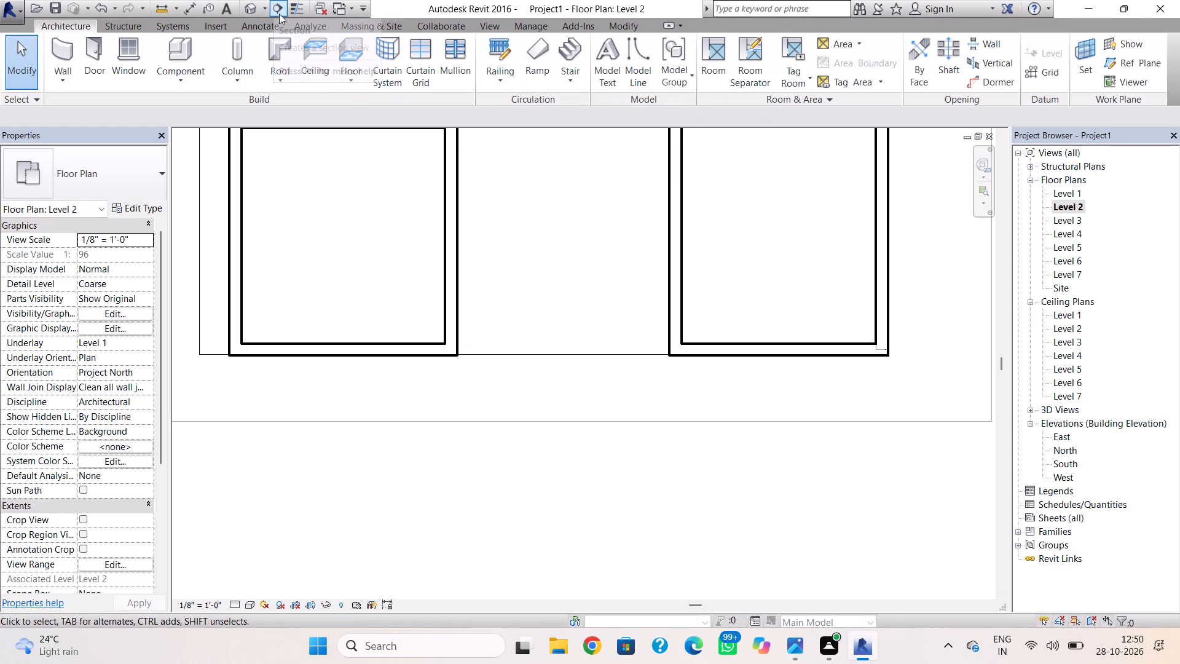
# In the 3D view, extend the base of the Level 2 east front wall down to the Level 1 floor slab.
pyautogui.click(248, 2)
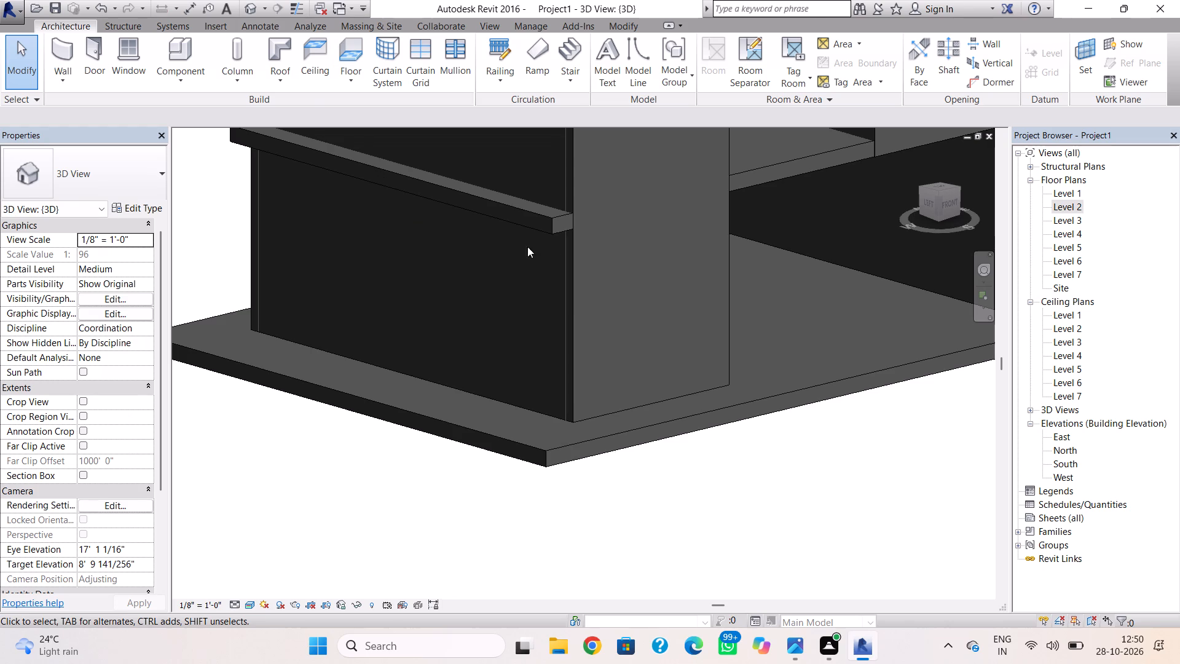
pyautogui.keyDown('shift'); pyautogui.moveTo(581, 274); pyautogui.dragTo(533, 276, button='right'); pyautogui.keyUp('shift')
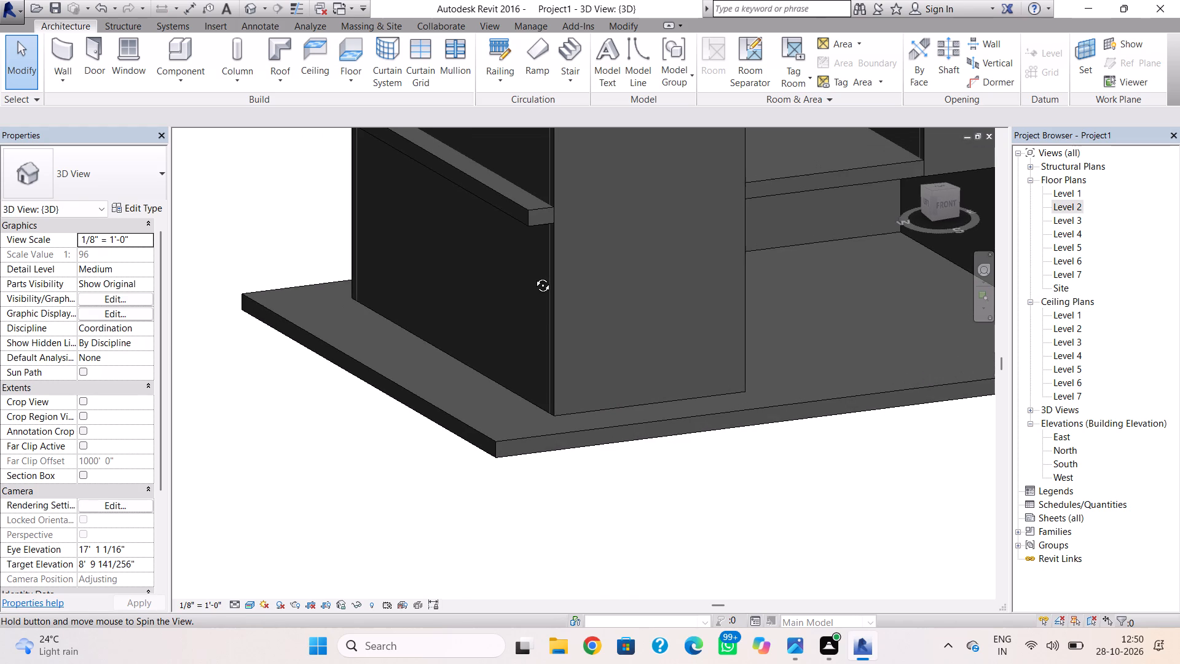
pyautogui.keyDown('shift'); pyautogui.moveTo(533, 276); pyautogui.dragTo(526, 276, button='right'); pyautogui.keyUp('shift')
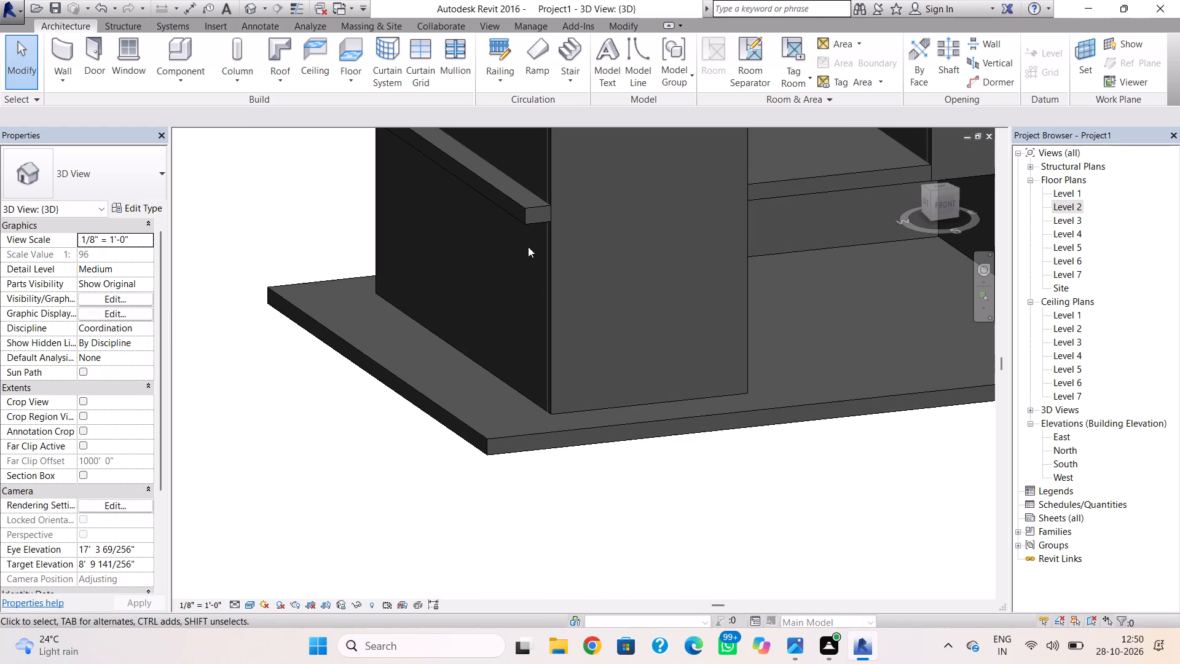
pyautogui.scroll(-4, 525, 222)
pyautogui.moveTo(530, 233); pyautogui.dragTo(516, 257, button='middle')
pyautogui.scroll(1, 527, 248)
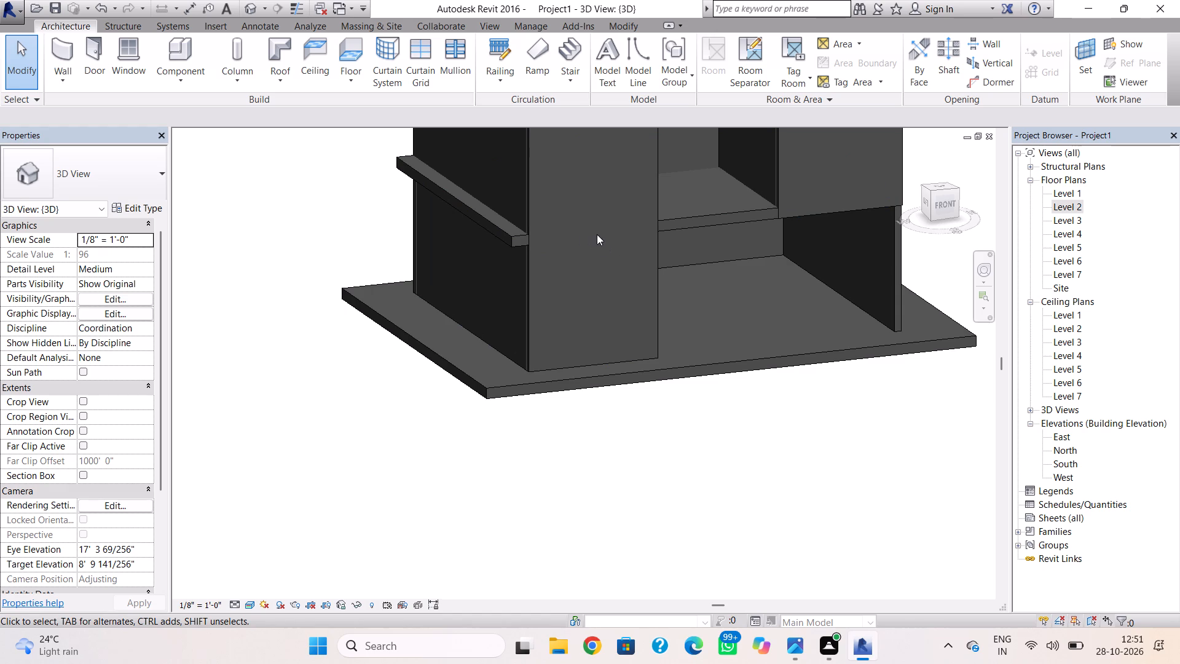
pyautogui.keyDown('shift'); pyautogui.moveTo(610, 250); pyautogui.dragTo(622, 257, button='right'); pyautogui.keyUp('shift')
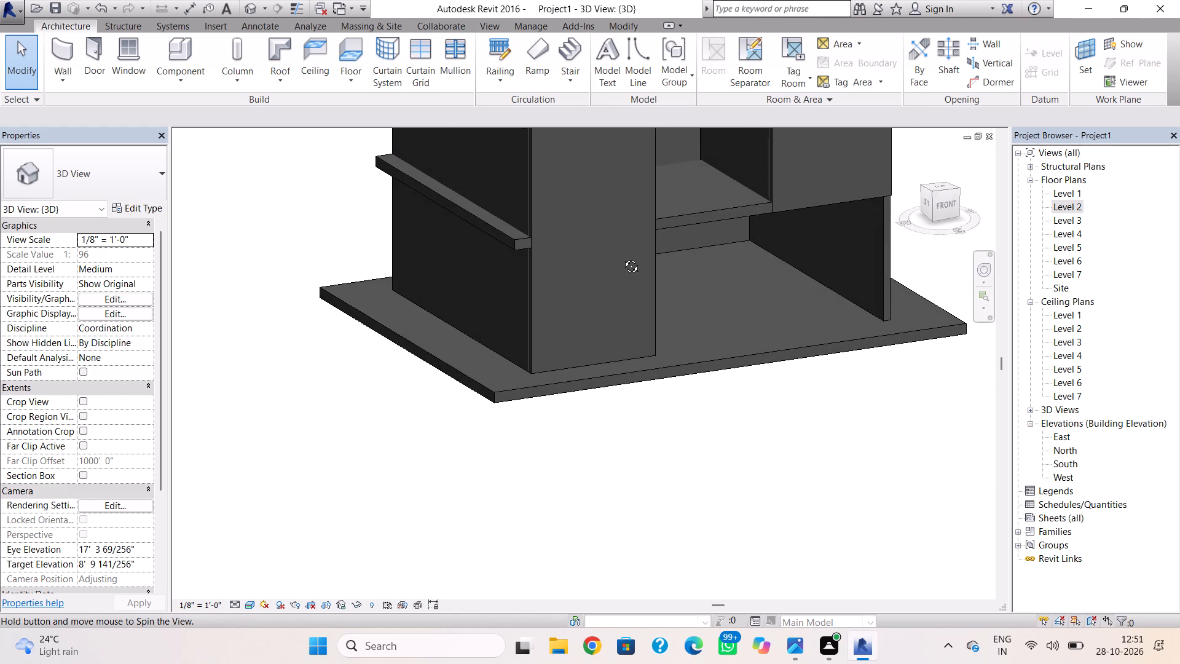
pyautogui.keyDown('shift'); pyautogui.moveTo(622, 257); pyautogui.dragTo(622, 253, button='right'); pyautogui.keyUp('shift')
pyautogui.keyDown('shift'); pyautogui.moveTo(622, 251); pyautogui.dragTo(596, 247, button='right'); pyautogui.keyUp('shift')
pyautogui.click(801, 223)
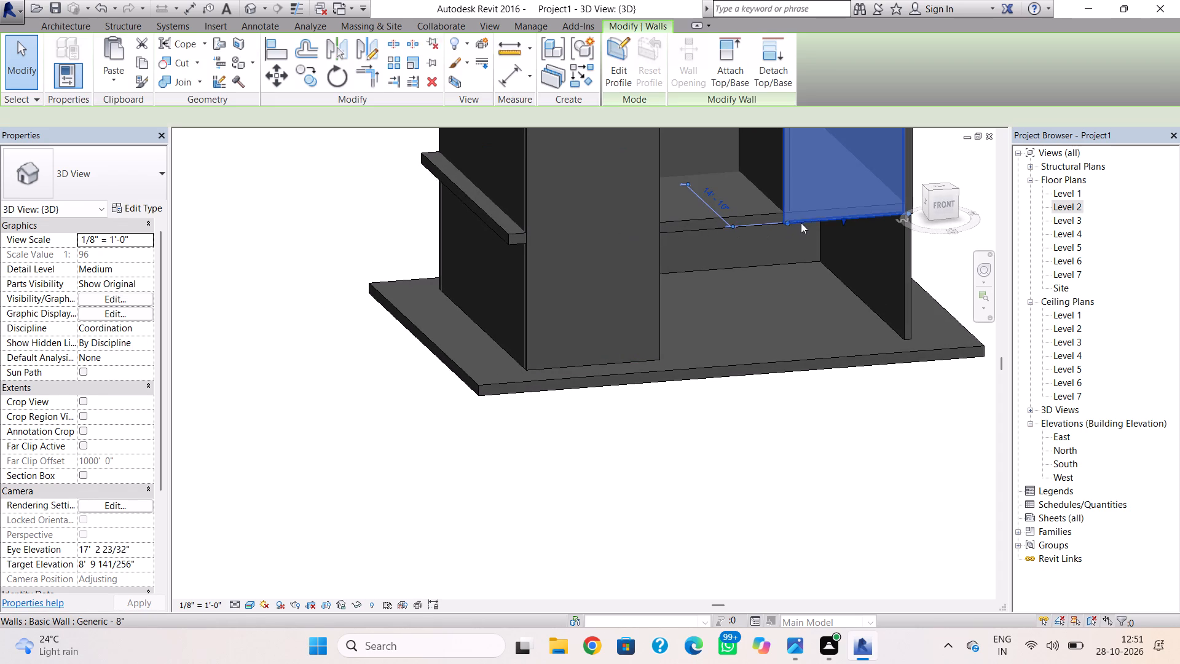
pyautogui.moveTo(811, 253); pyautogui.dragTo(675, 315, button='middle')
pyautogui.moveTo(709, 282); pyautogui.dragTo(714, 335)
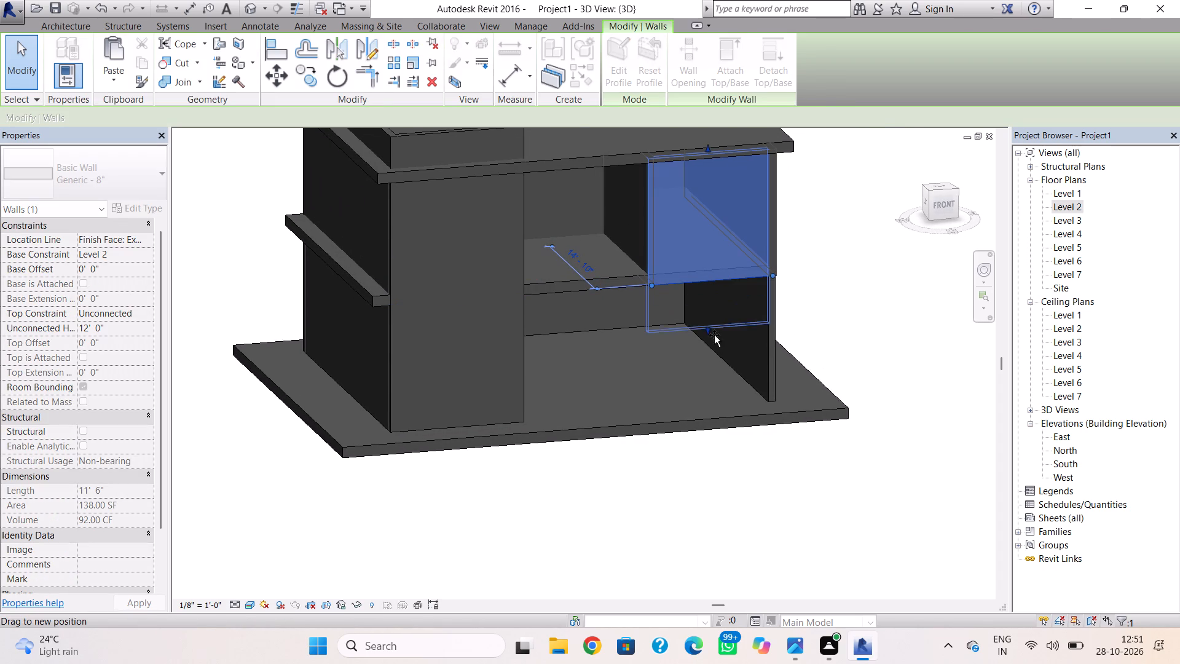
pyautogui.moveTo(714, 335); pyautogui.dragTo(718, 409)
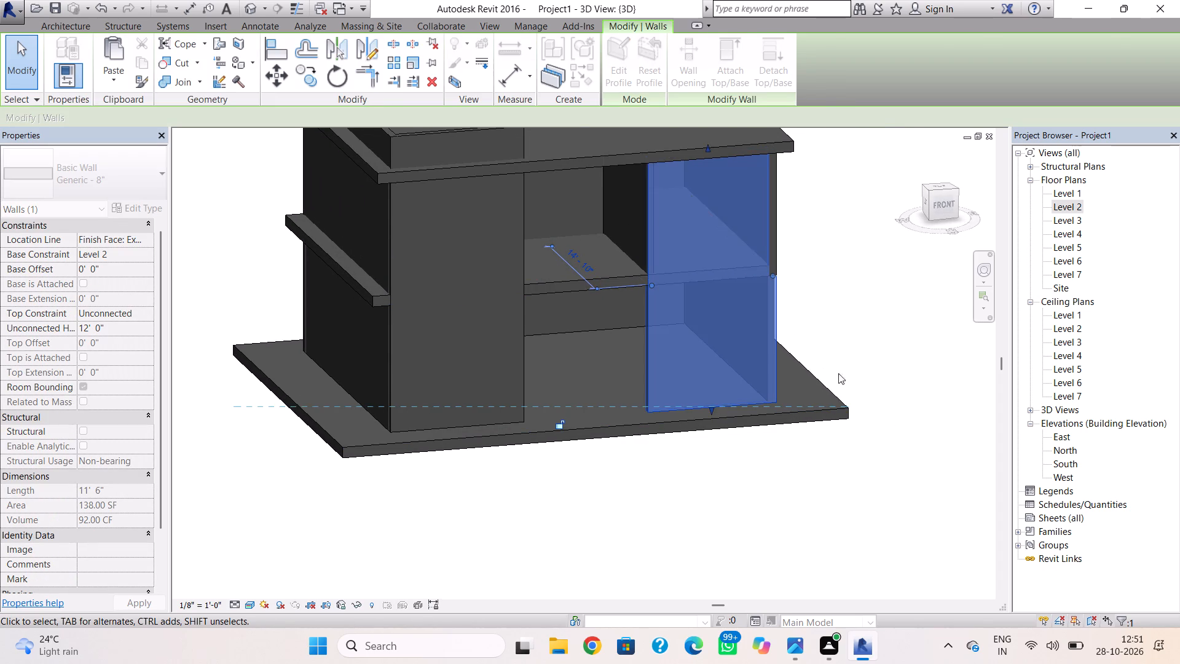
pyautogui.click(865, 360)
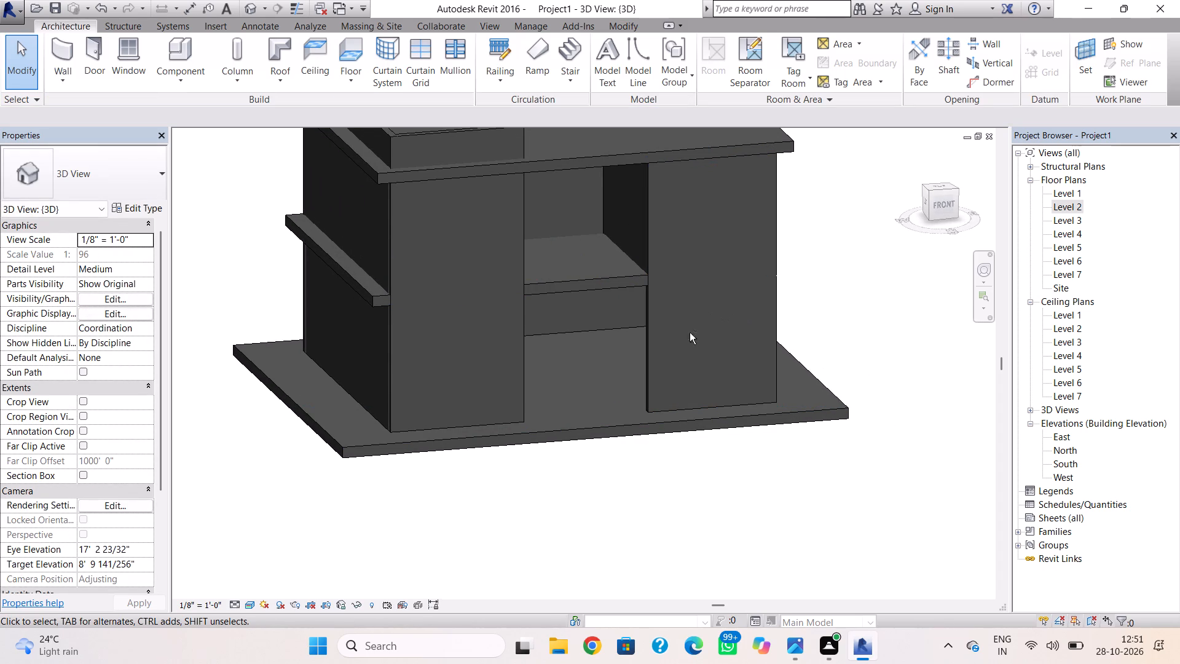
# In the Level 1 plan, draw a 12' high Generic - 8" wall 9'-0" north from the east front wall's inner end.
pyautogui.doubleClick(1072, 210)
pyautogui.scroll(-2, 716, 314)
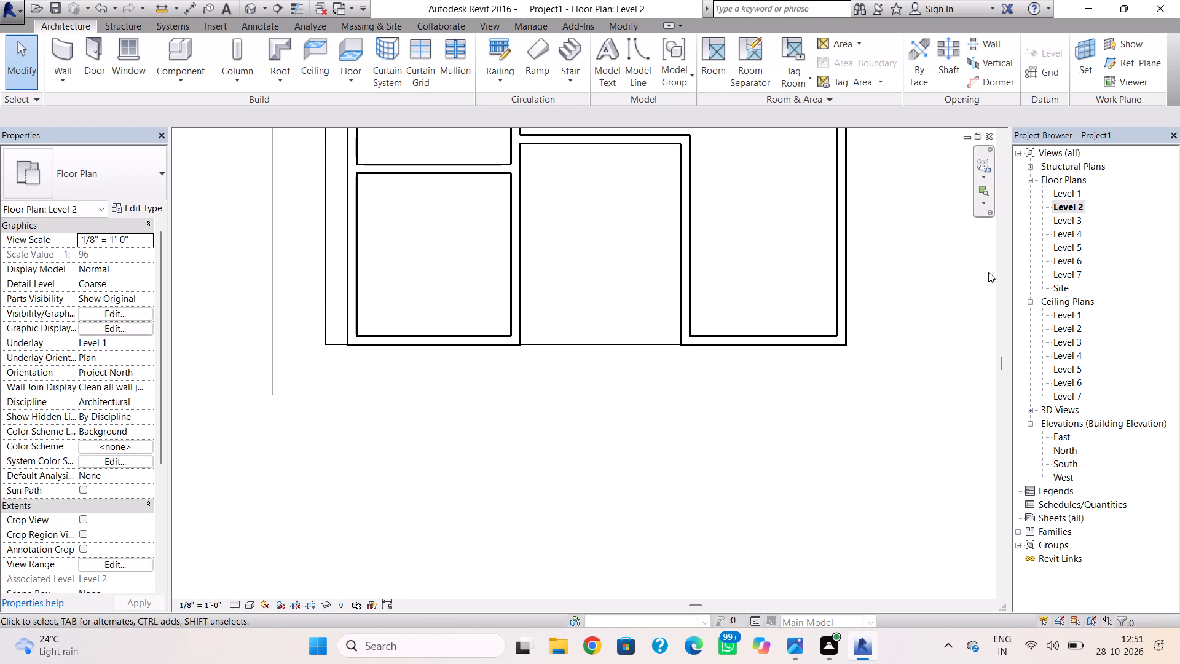
pyautogui.doubleClick(1072, 192)
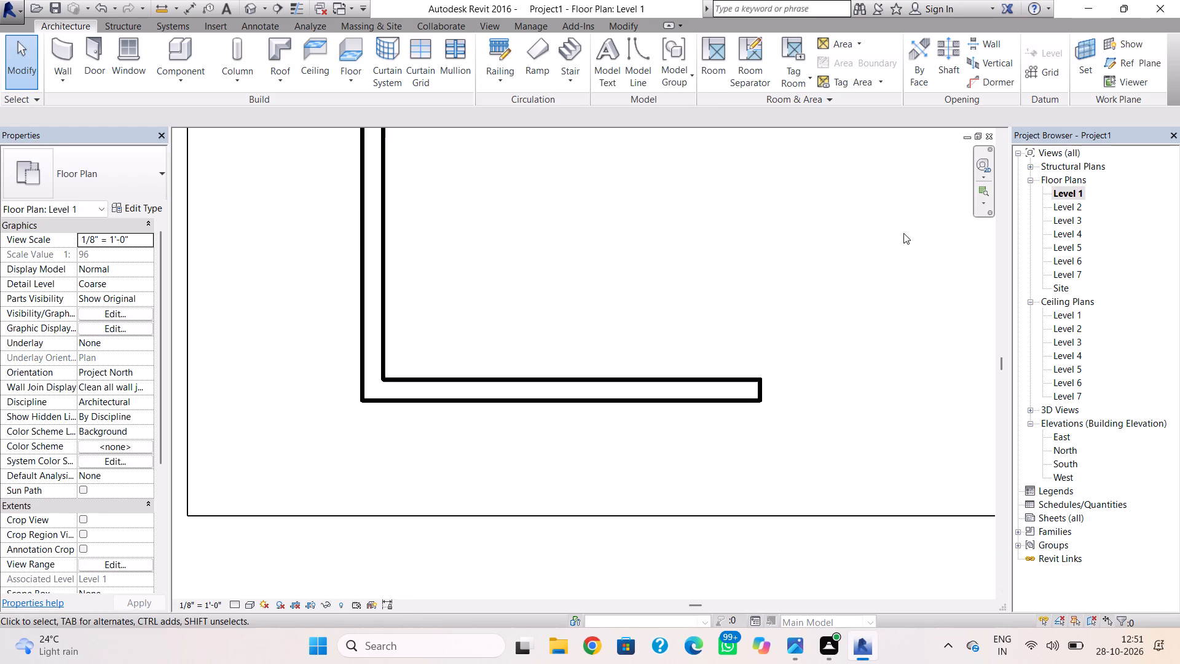
pyautogui.scroll(-4, 768, 293)
pyautogui.moveTo(759, 308); pyautogui.dragTo(439, 318, button='middle')
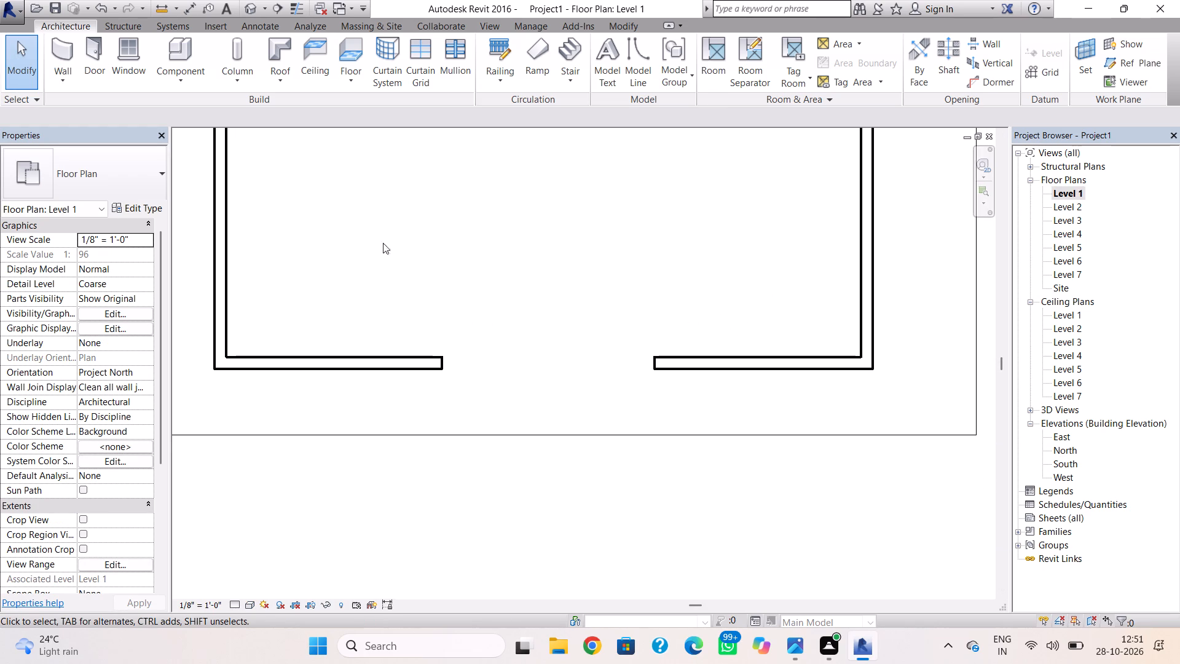
pyautogui.click(73, 56)
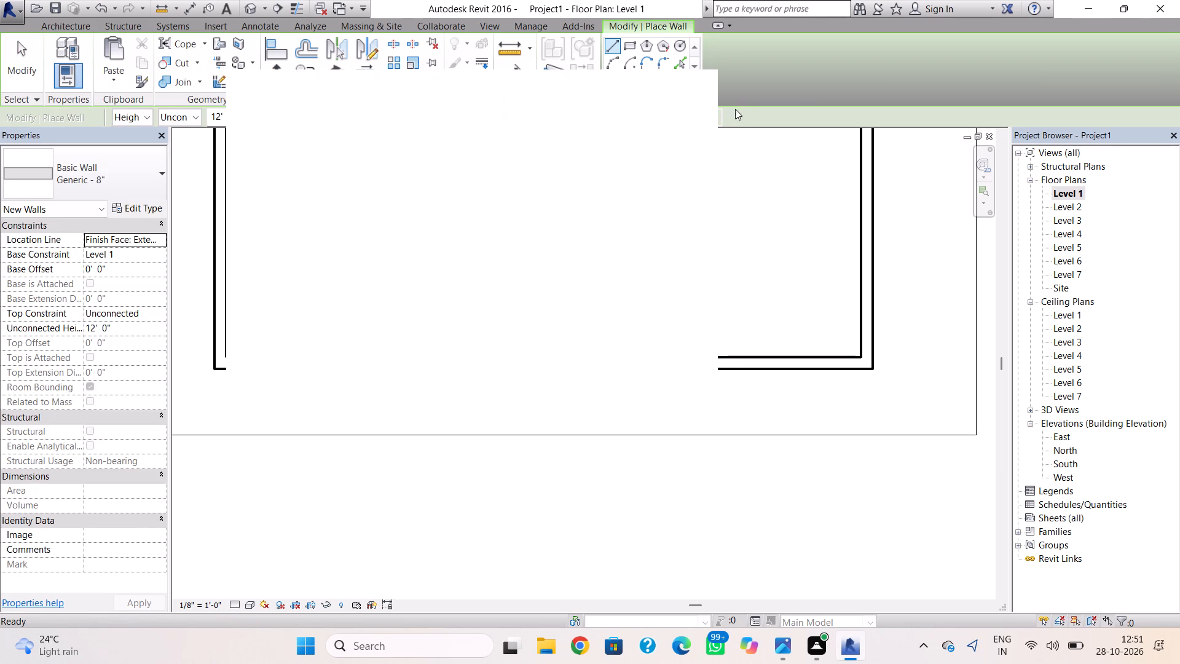
pyautogui.click(687, 90)
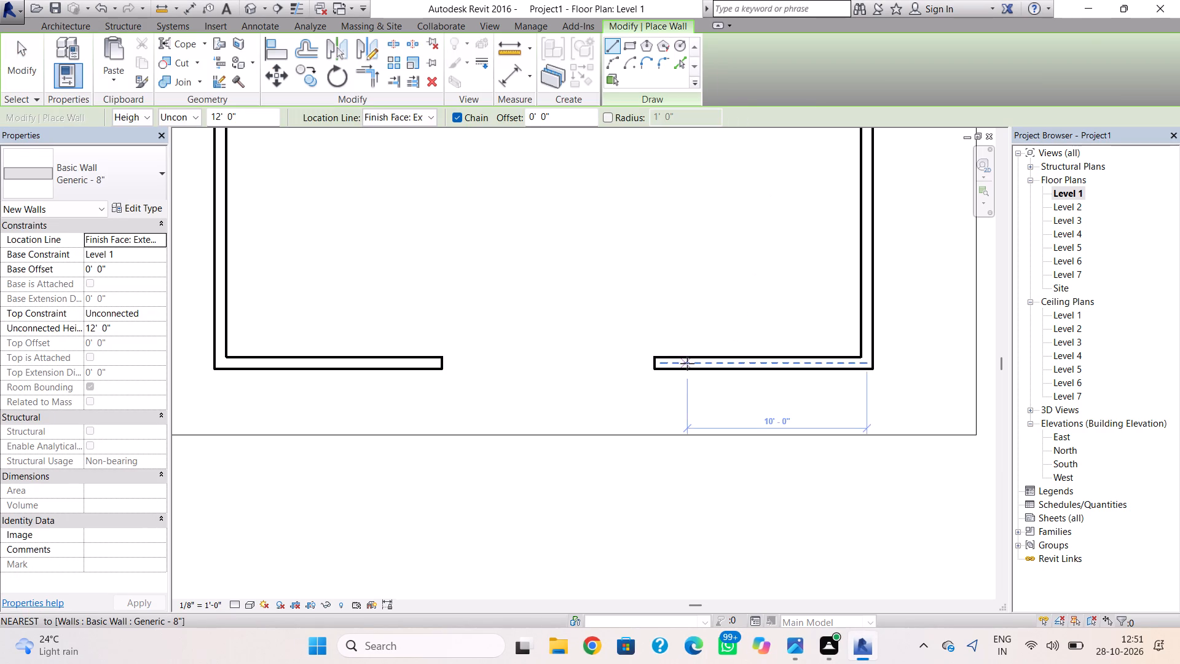
pyautogui.scroll(4, 633, 350)
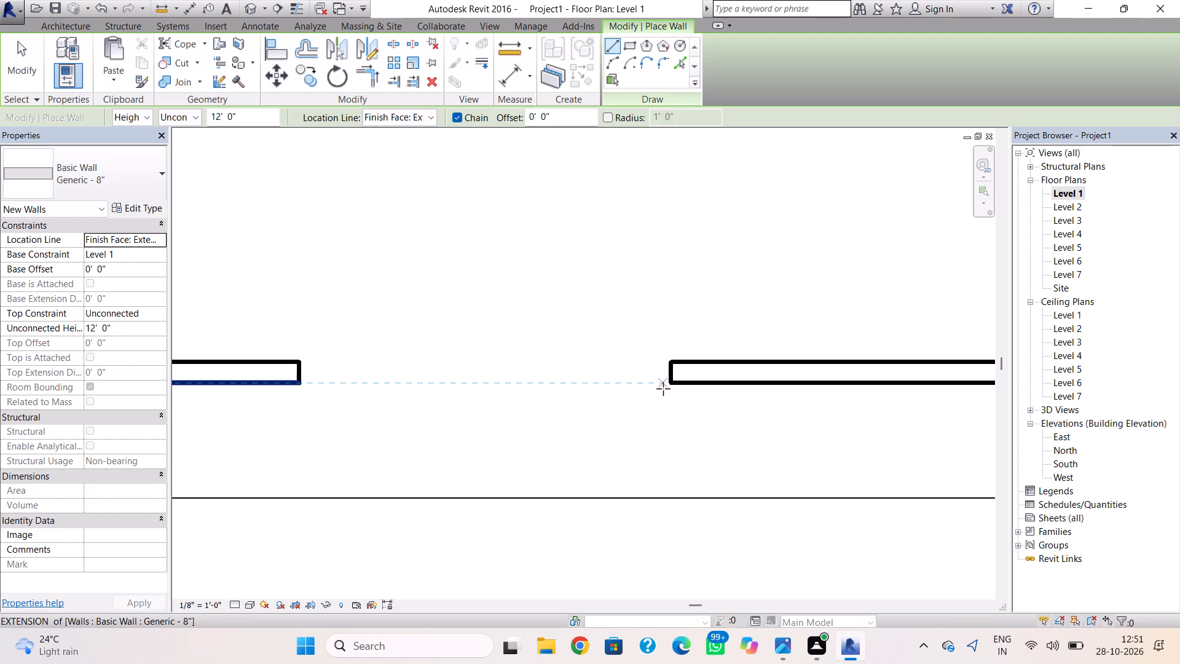
pyautogui.click(665, 385)
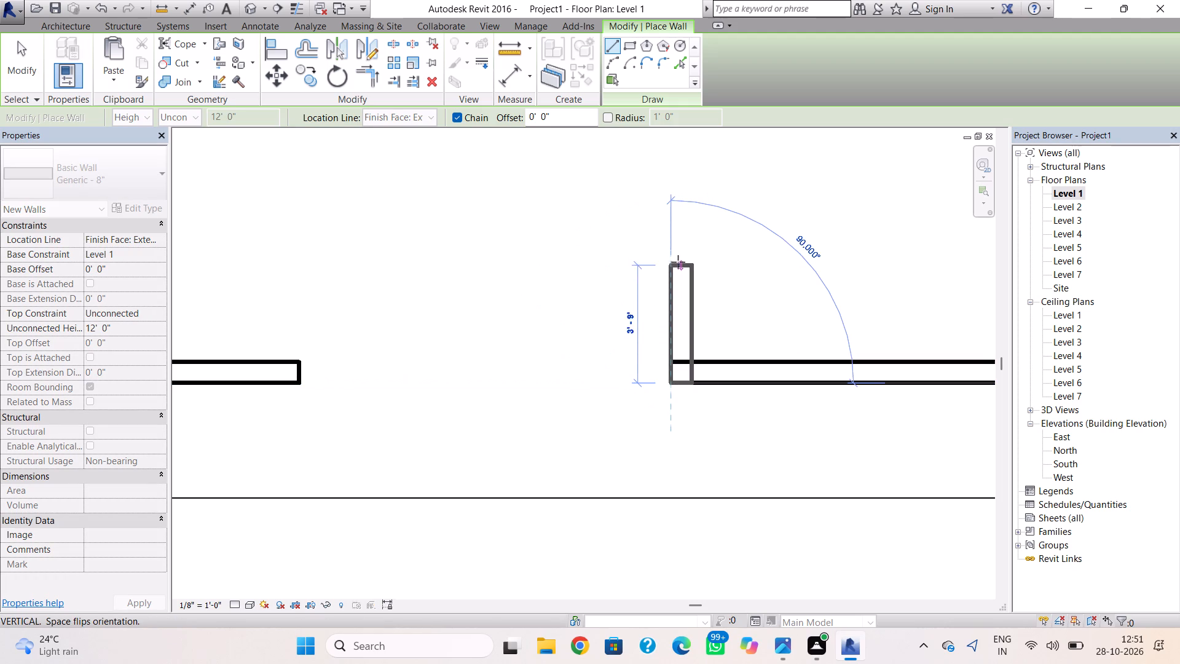
pyautogui.press('Escape')
pyautogui.click(671, 362)
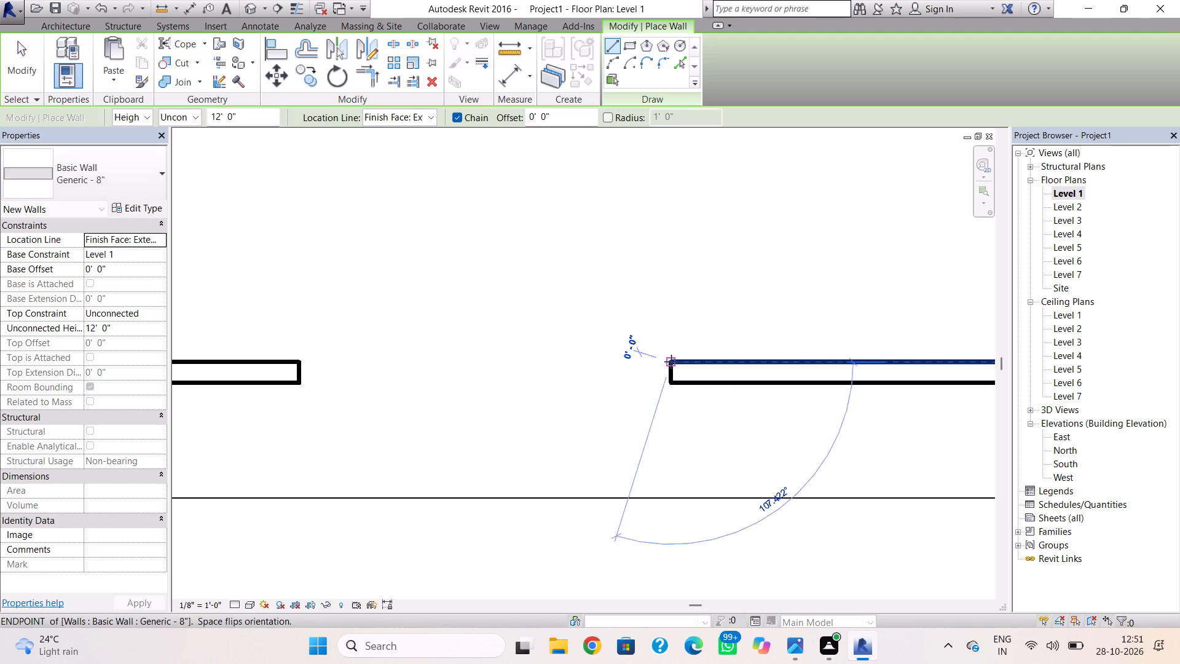
pyautogui.scroll(-3, 671, 182)
pyautogui.moveTo(668, 186); pyautogui.dragTo(665, 275, button='middle')
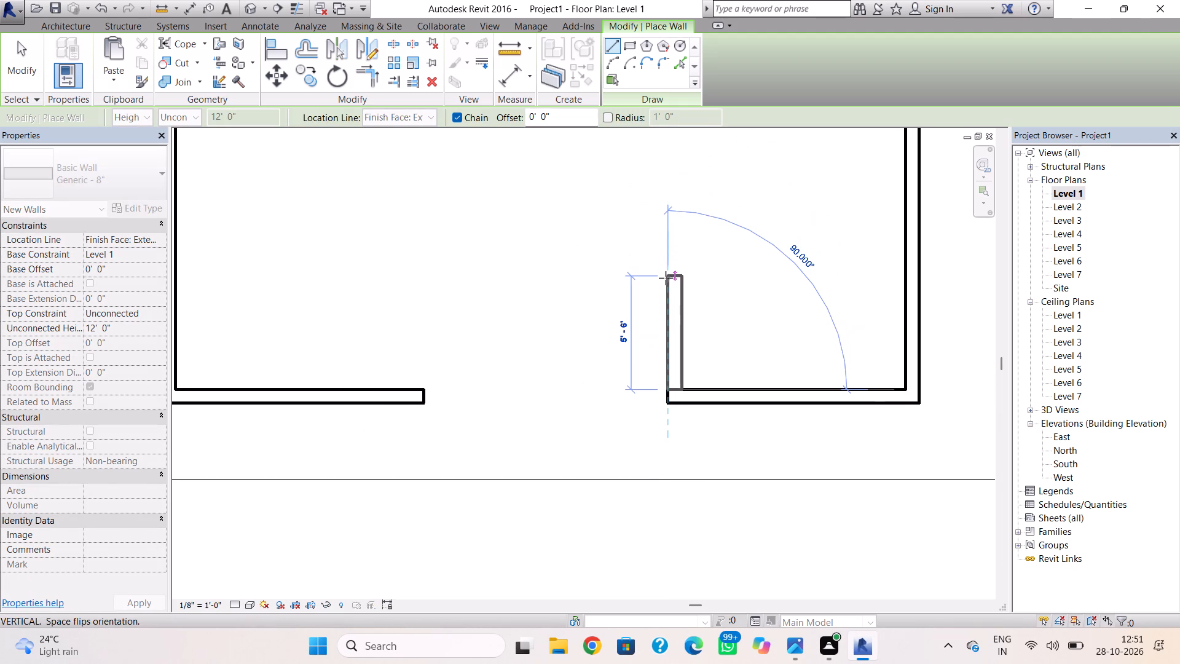
pyautogui.scroll(-1, 672, 261)
pyautogui.moveTo(671, 265); pyautogui.dragTo(654, 342, button='middle')
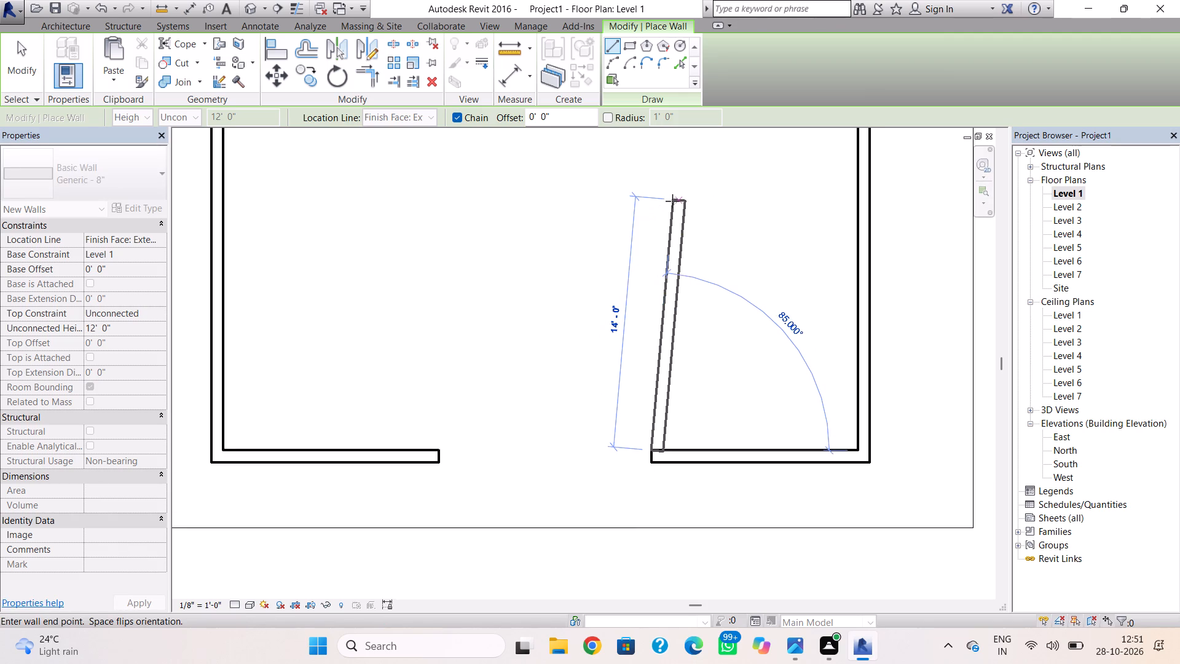
pyautogui.scroll(-1, 672, 201)
pyautogui.moveTo(673, 202); pyautogui.dragTo(643, 328, button='middle')
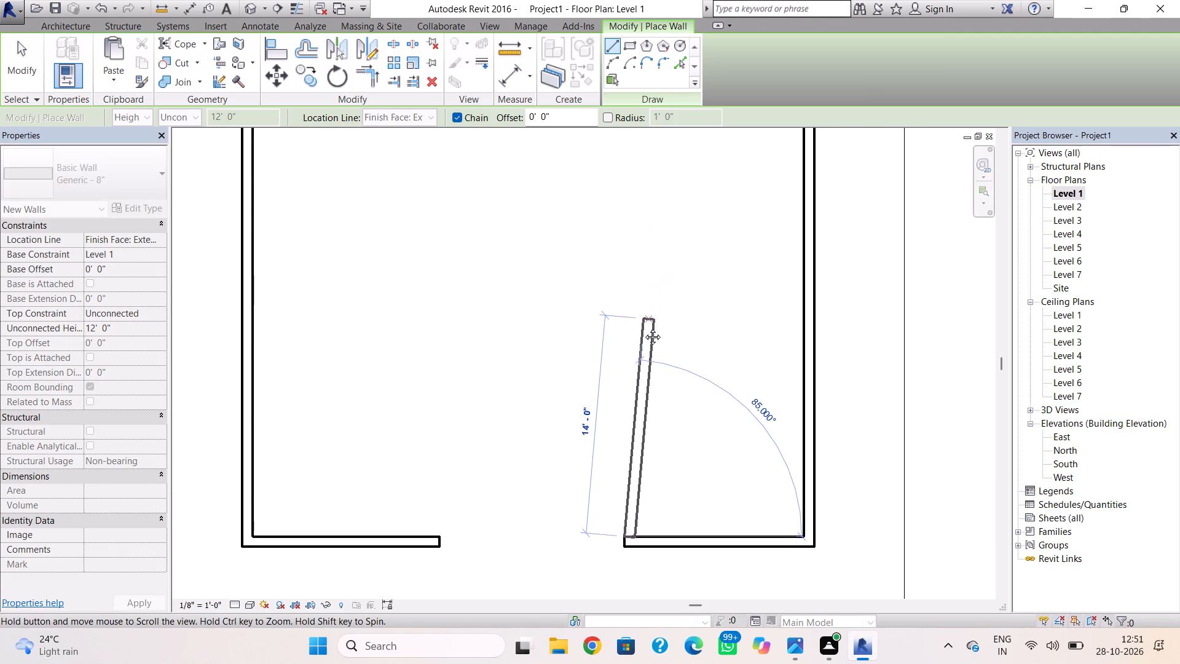
pyautogui.moveTo(643, 328); pyautogui.dragTo(643, 333, button='middle')
pyautogui.scroll(-1, 625, 286)
pyautogui.moveTo(625, 286); pyautogui.dragTo(619, 352, button='middle')
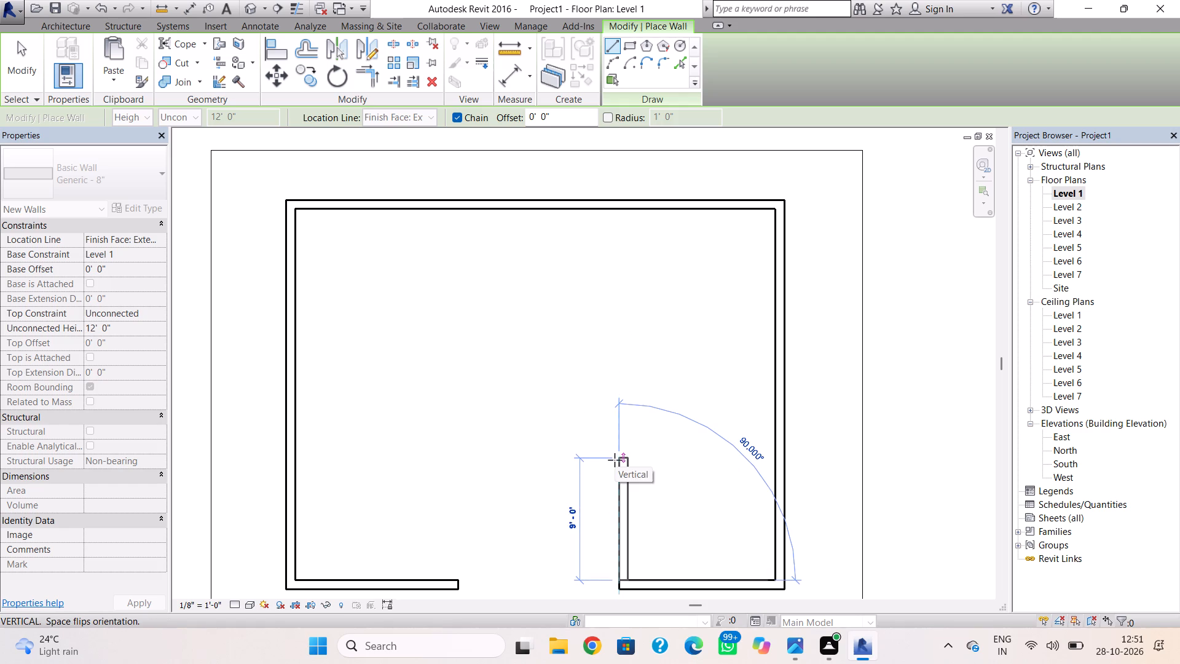
pyautogui.click(615, 460)
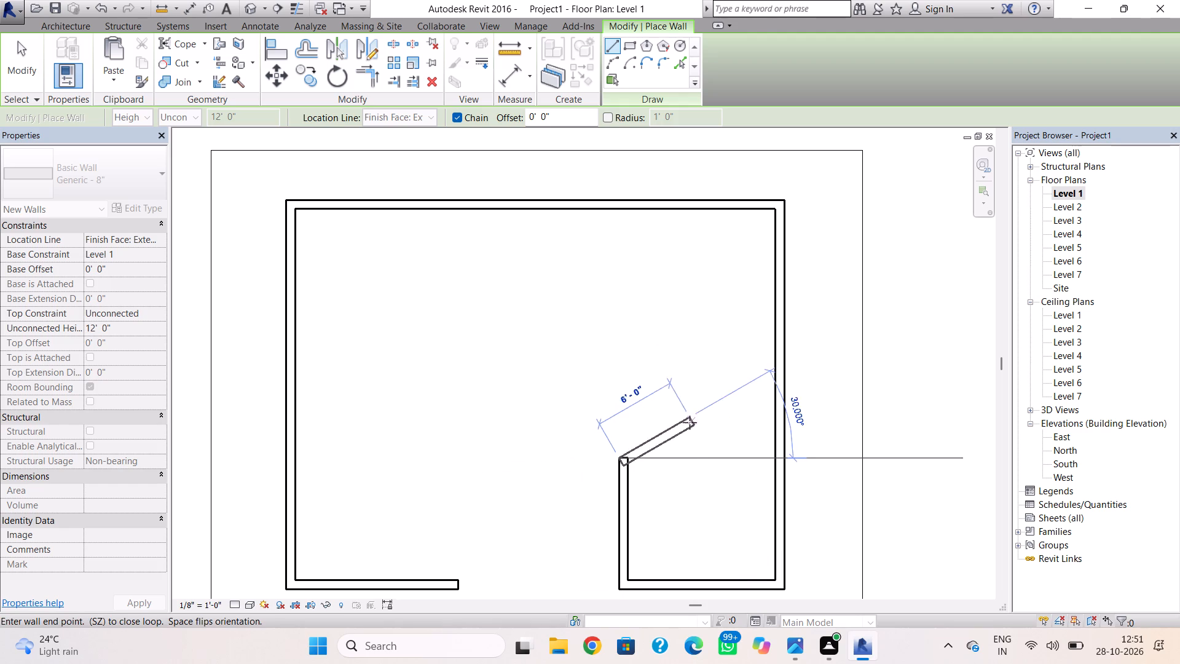
pyautogui.press('Escape')
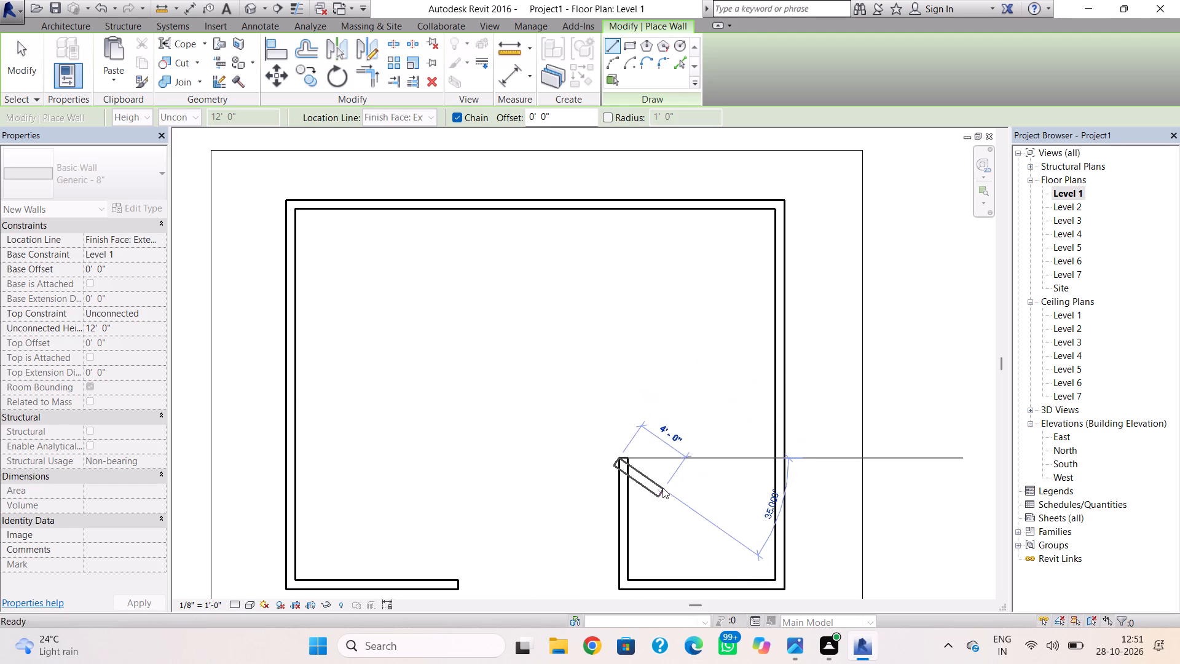
# Draw a Level 1 wall from the new recess side wall's north end east to the exterior wall, enclosing the southeast room.
pyautogui.click(628, 460)
pyautogui.click(773, 465)
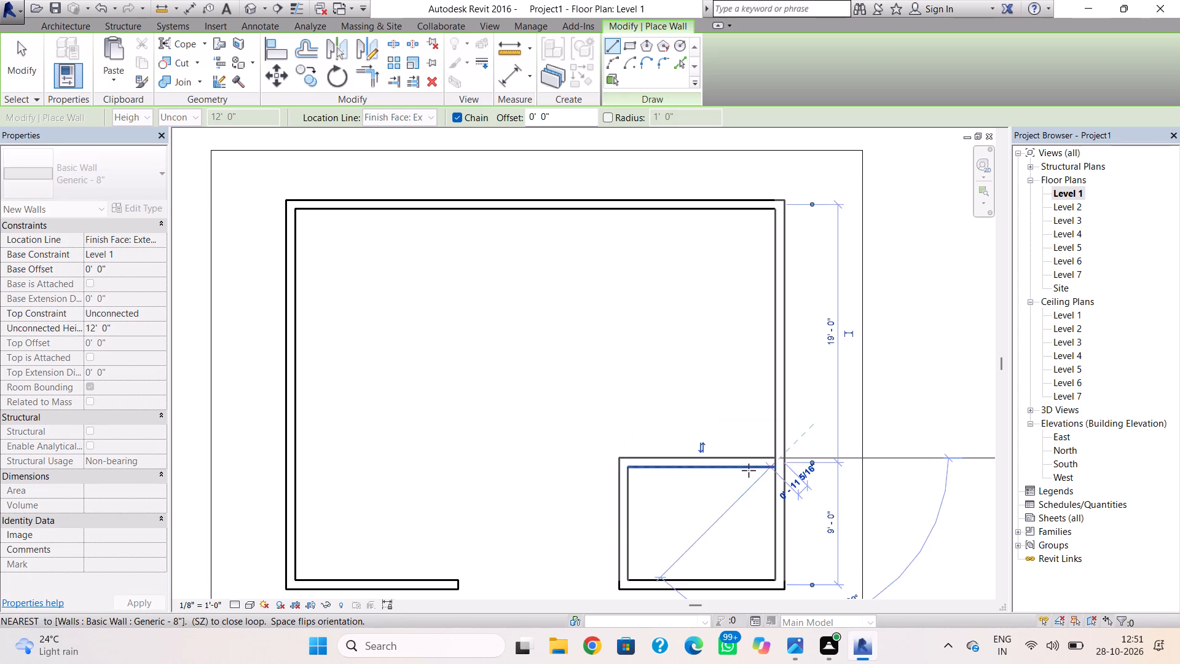
pyautogui.press('Escape')
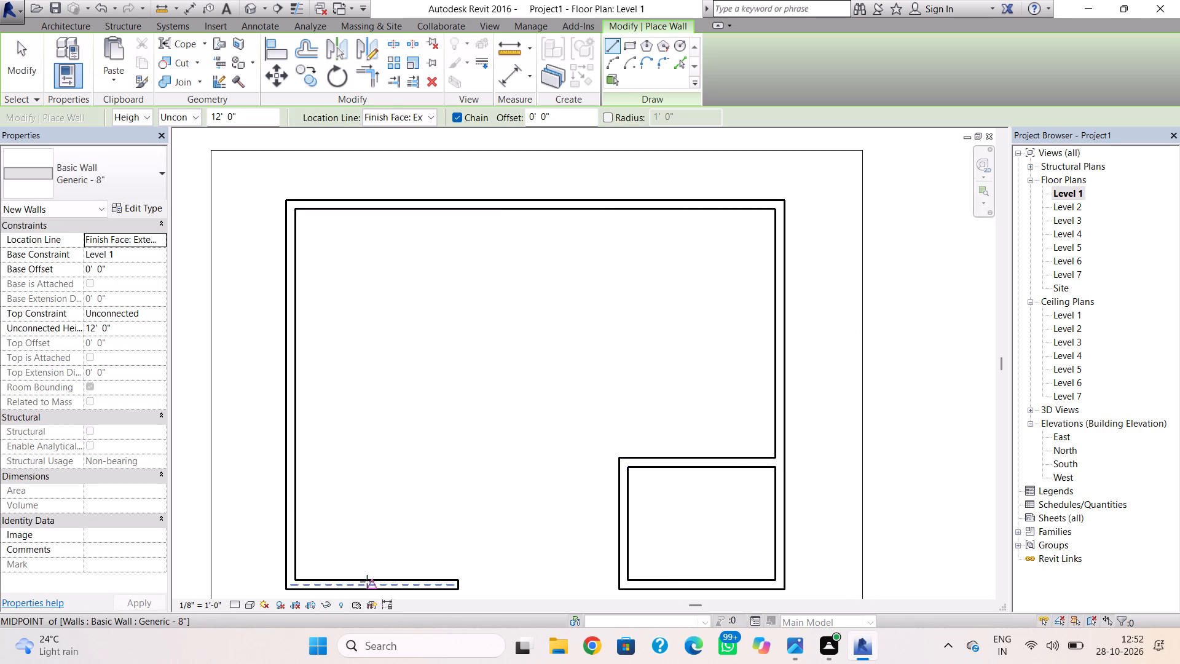
# Draw the Level 1 recess's 12'-6" back wall westward and its west side wall south to the west front wall.
pyautogui.click(613, 456)
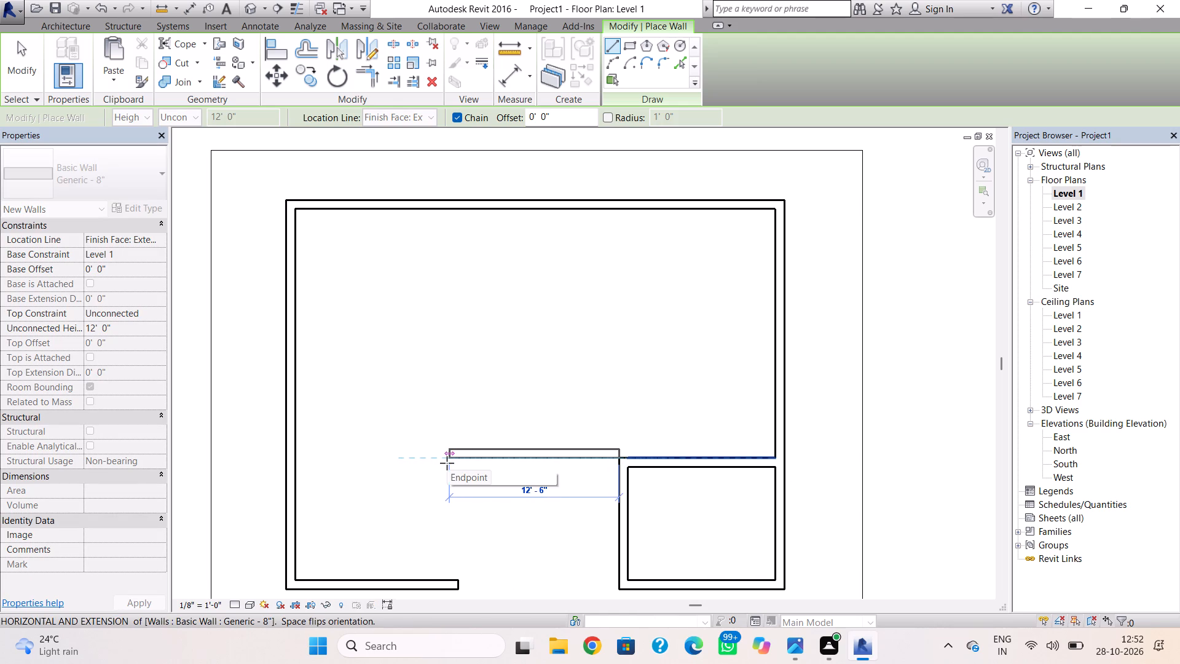
pyautogui.press('space')
pyautogui.click(447, 463)
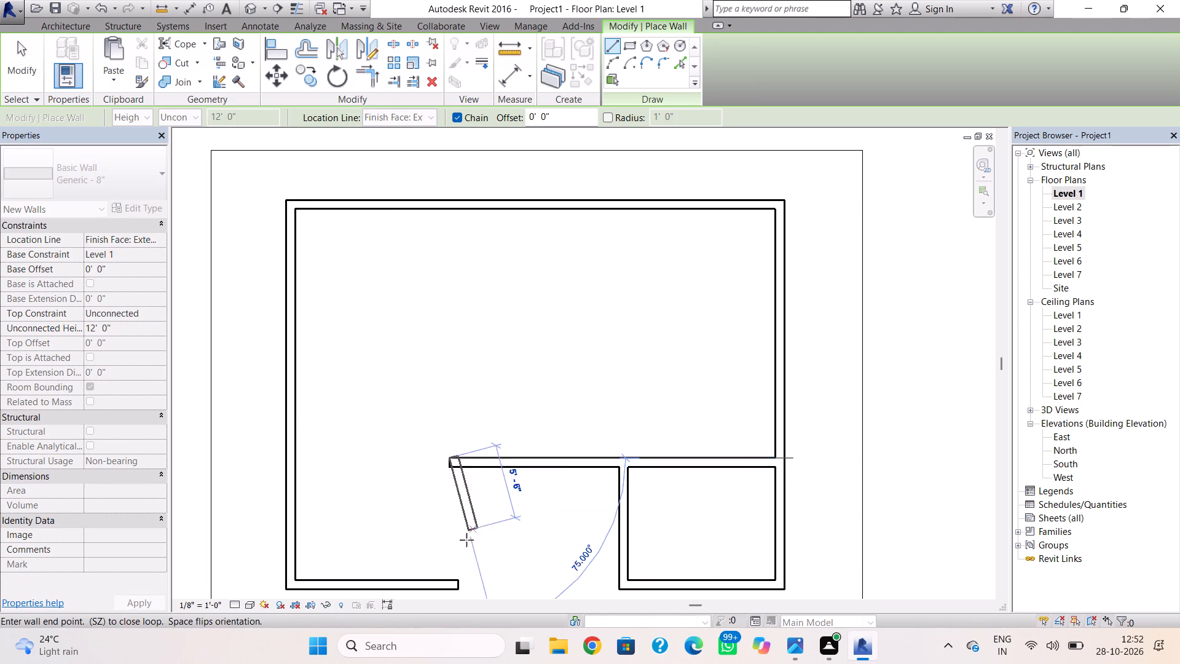
pyautogui.click(455, 576)
pyautogui.press('Escape')
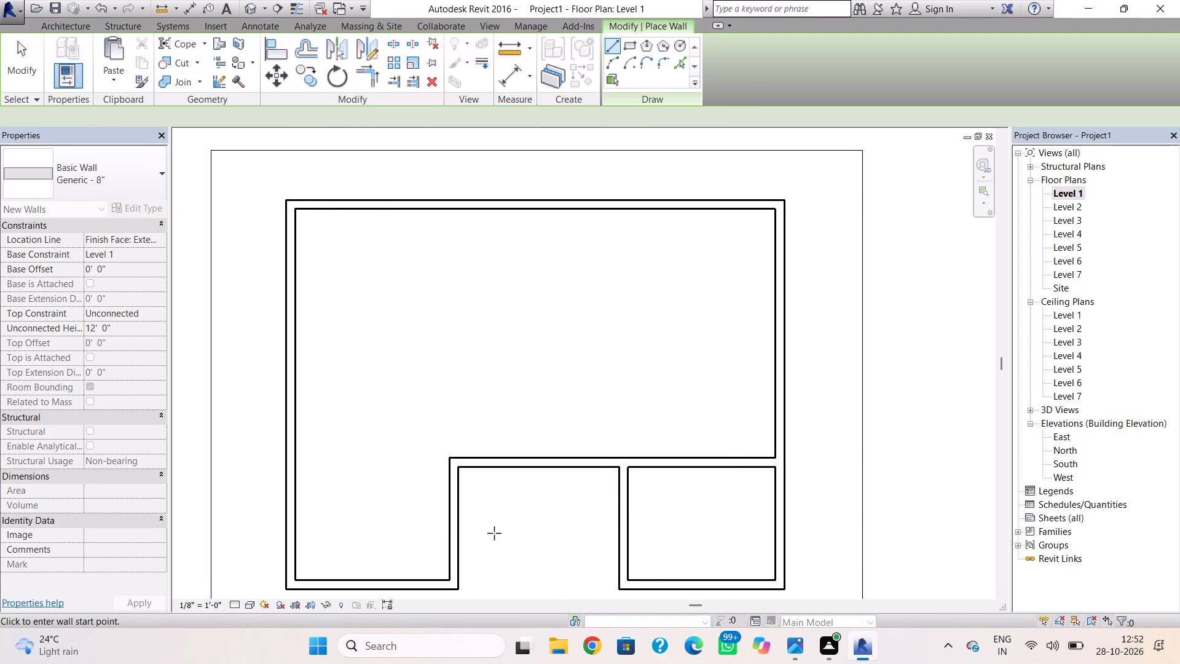
# In the 3D view, copy the Level 1 recess back wall and paste it aligned to Level 2.
pyautogui.click(250, 2)
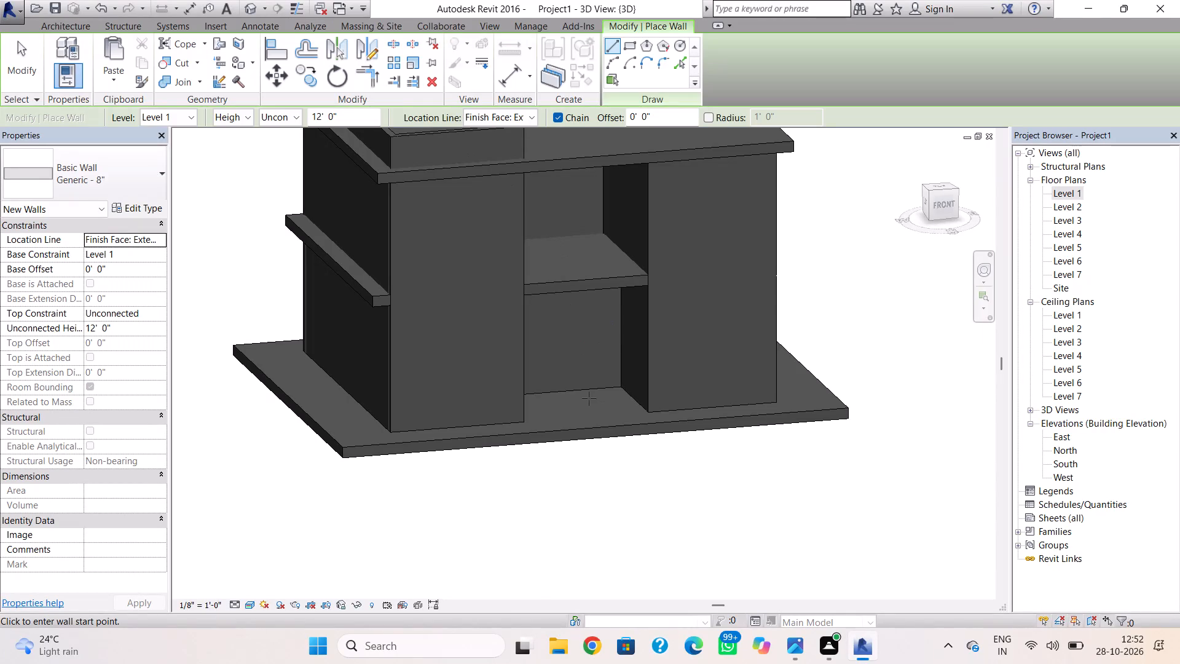
pyautogui.keyDown('shift'); pyautogui.moveTo(588, 398); pyautogui.dragTo(565, 387, button='right'); pyautogui.keyUp('shift')
pyautogui.press('Escape')
pyautogui.click(597, 402)
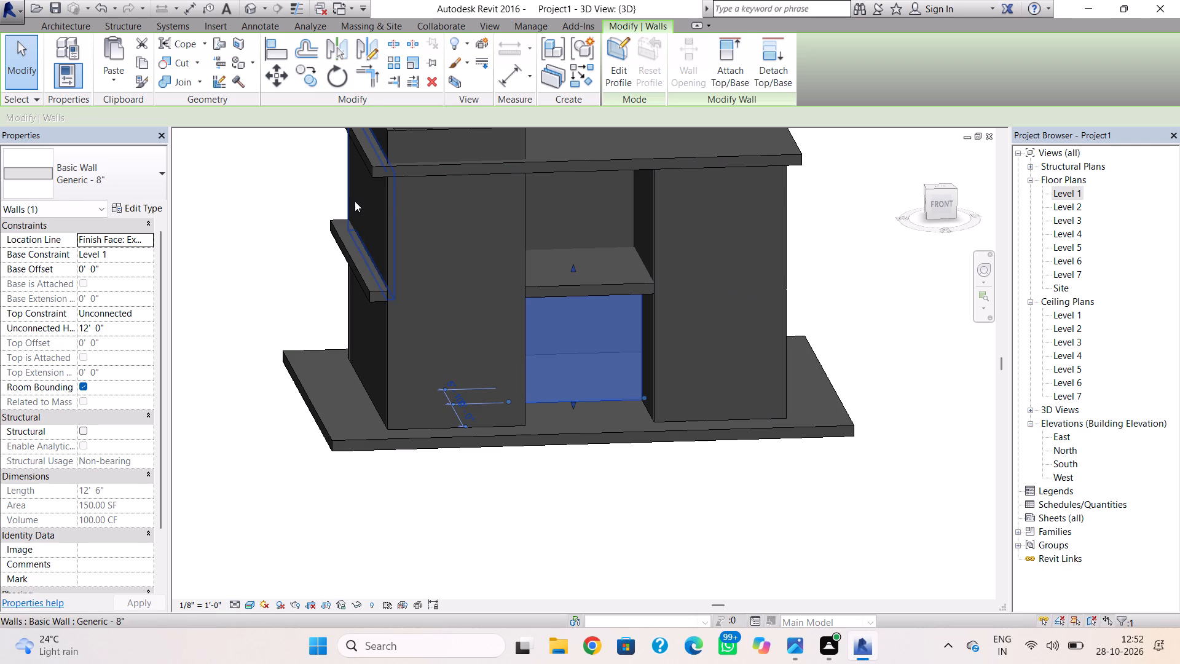
pyautogui.click(145, 58)
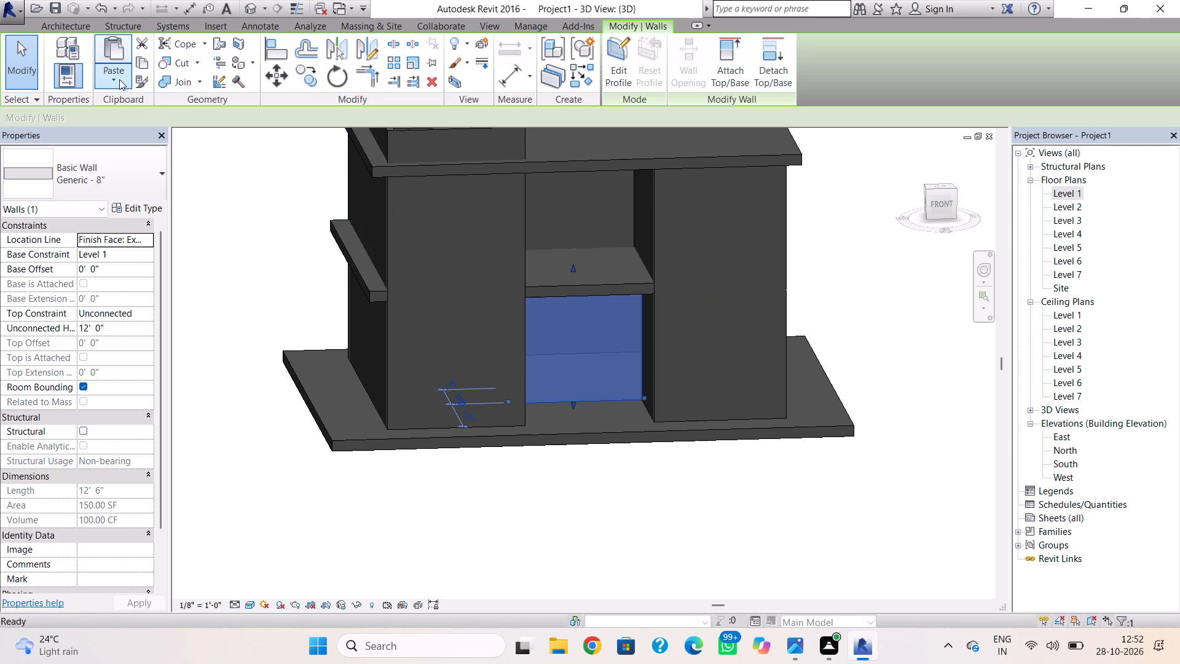
pyautogui.click(116, 79)
pyautogui.click(141, 127)
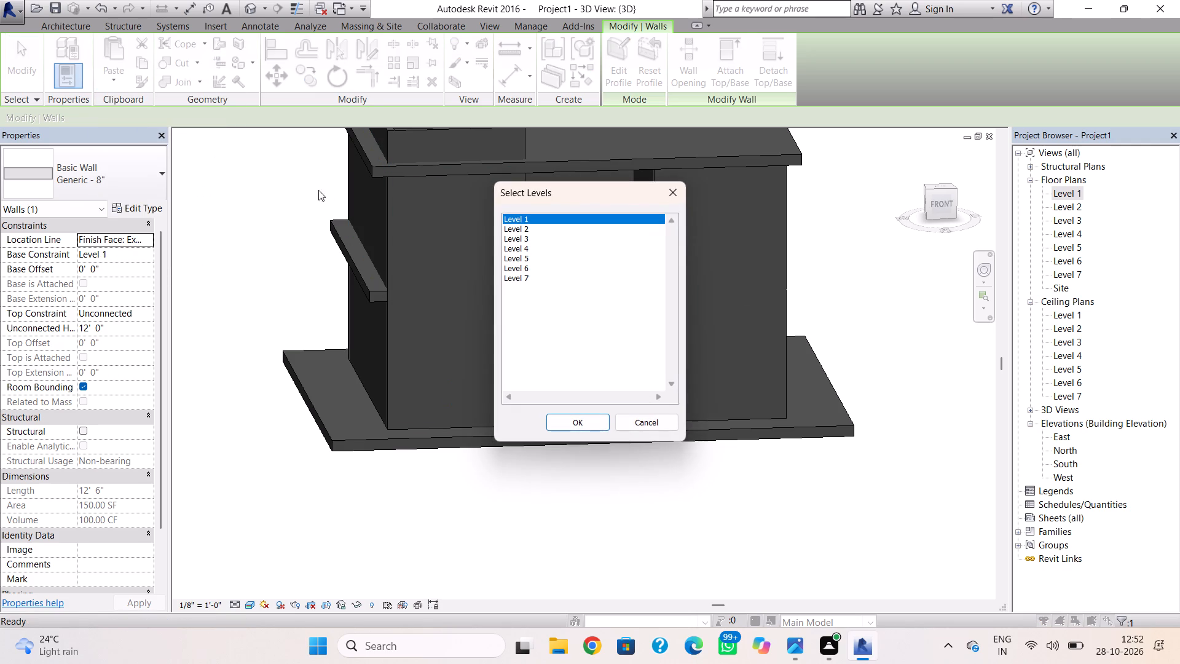
pyautogui.click(517, 231)
pyautogui.click(569, 418)
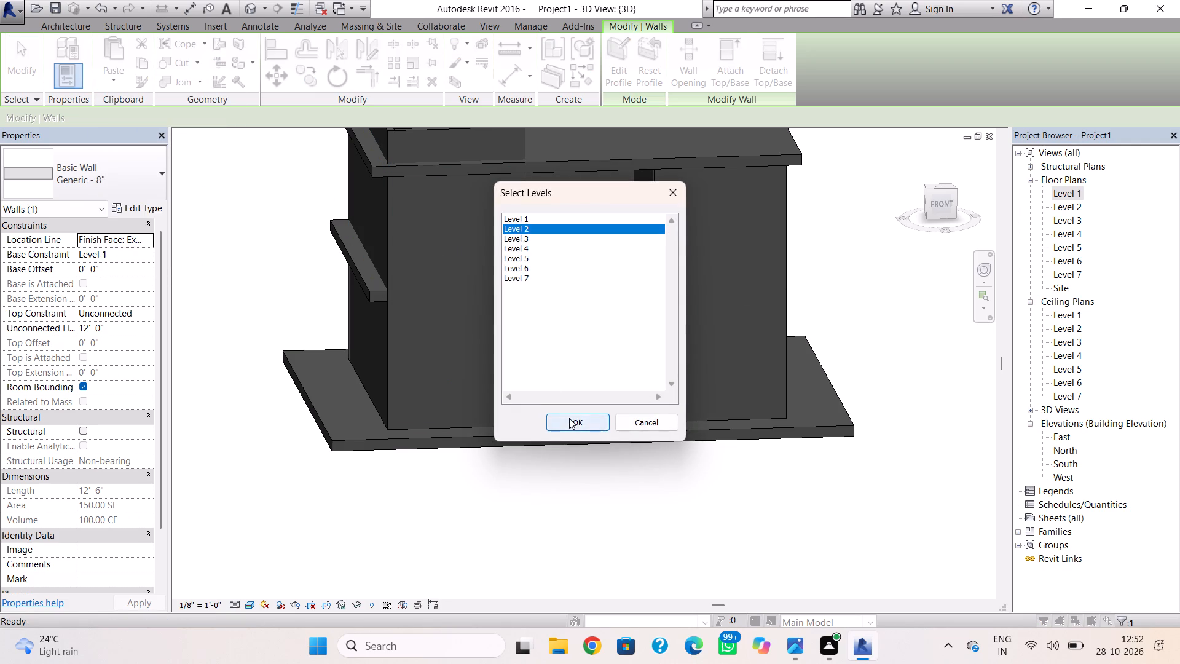
pyautogui.press('Escape')
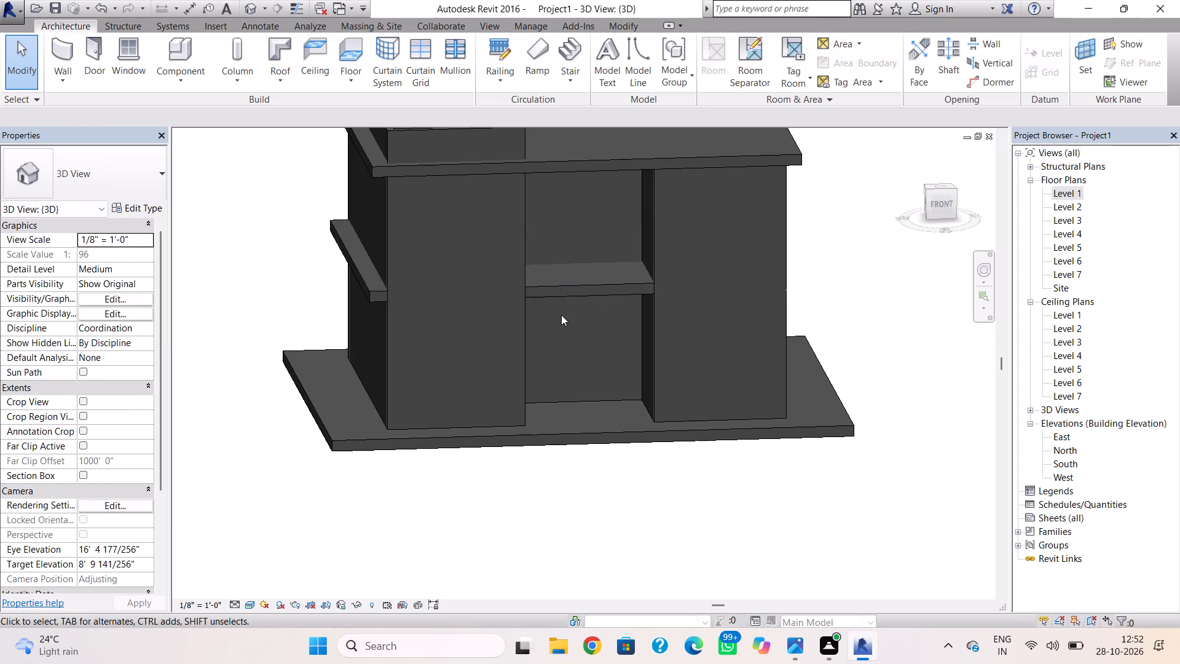
# Extend the top of the Level 2 wall on the recess's east side above the Level 3 roof.
pyautogui.keyDown('shift'); pyautogui.moveTo(559, 316); pyautogui.dragTo(662, 322, button='right'); pyautogui.keyUp('shift')
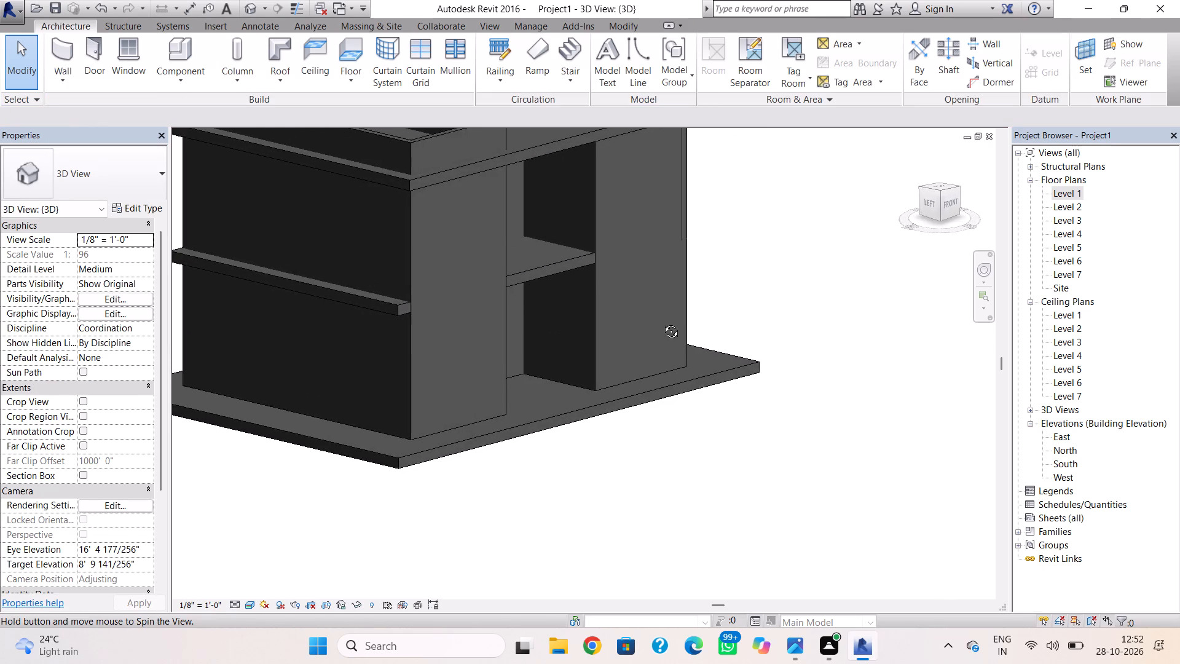
pyautogui.keyDown('shift'); pyautogui.moveTo(662, 322); pyautogui.dragTo(584, 334, button='right'); pyautogui.keyUp('shift')
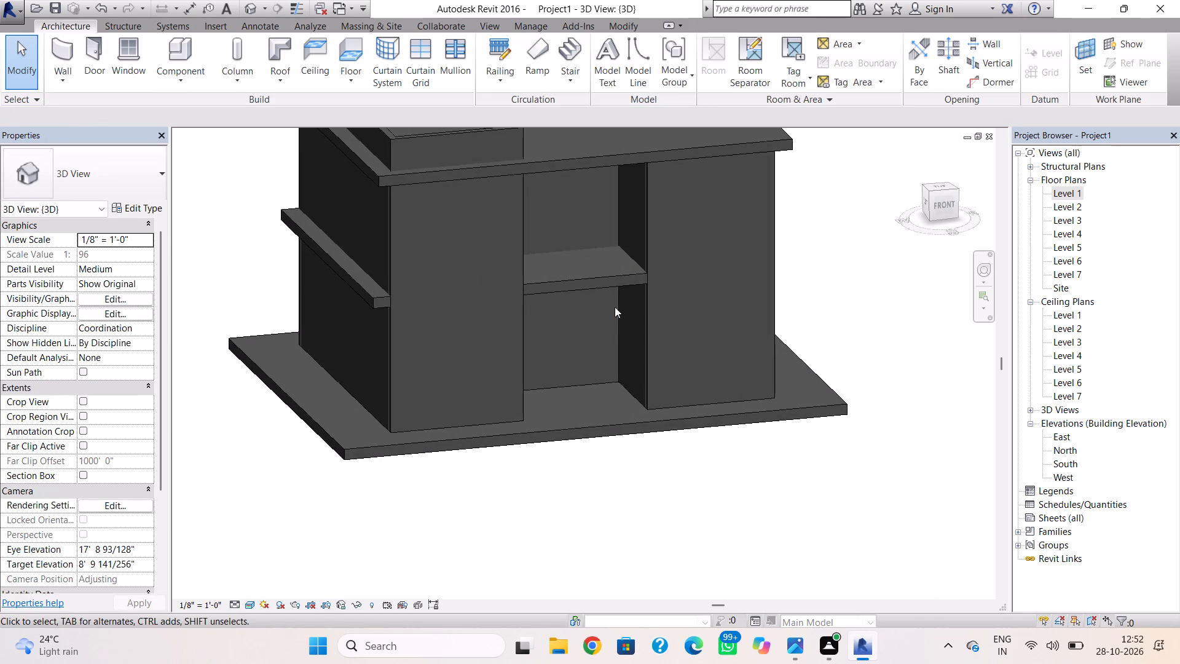
pyautogui.moveTo(636, 301); pyautogui.dragTo(597, 419, button='middle')
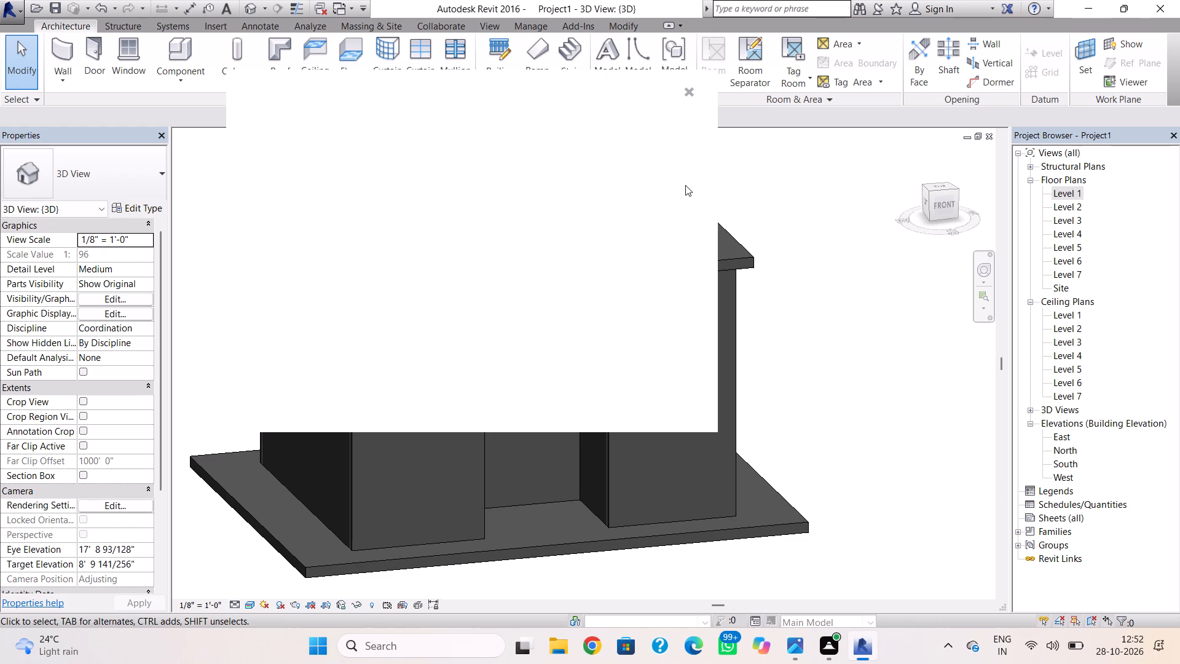
pyautogui.click(691, 95)
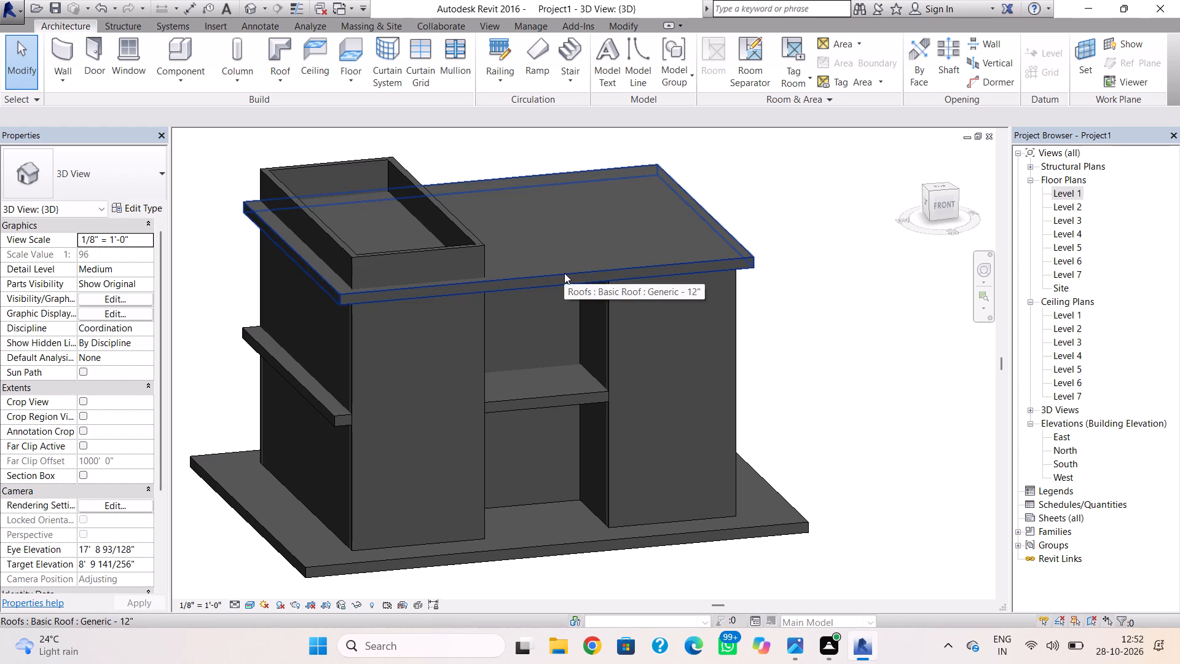
pyautogui.click(598, 305)
pyautogui.click(602, 309)
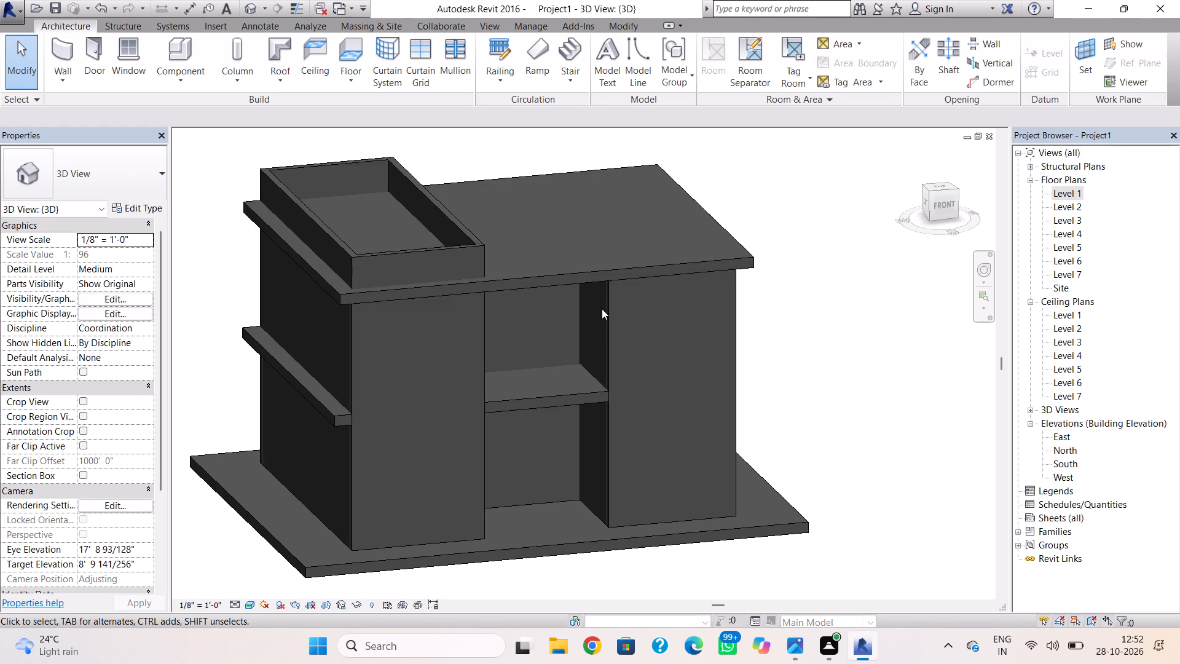
pyautogui.click(606, 311)
pyautogui.moveTo(588, 245); pyautogui.dragTo(582, 219)
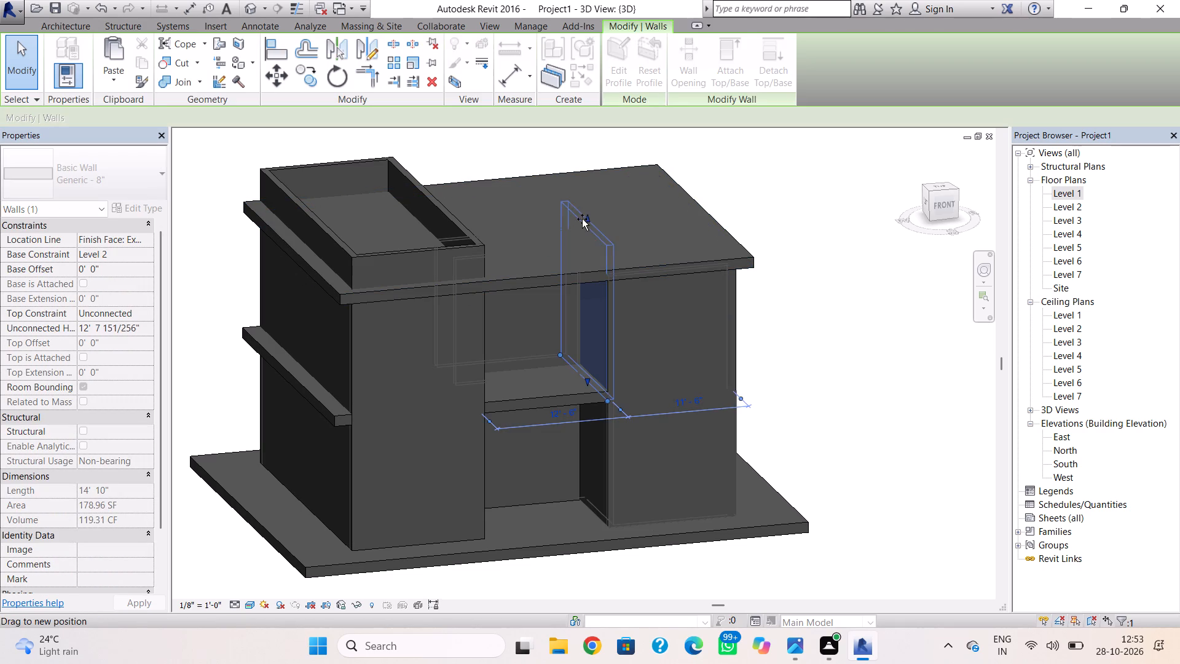
pyautogui.moveTo(582, 219); pyautogui.dragTo(581, 207)
# In the 3D view, extend the top of the front wall east of the recess above the Level 3 roof, about 29'-4" high.
pyautogui.click(656, 280)
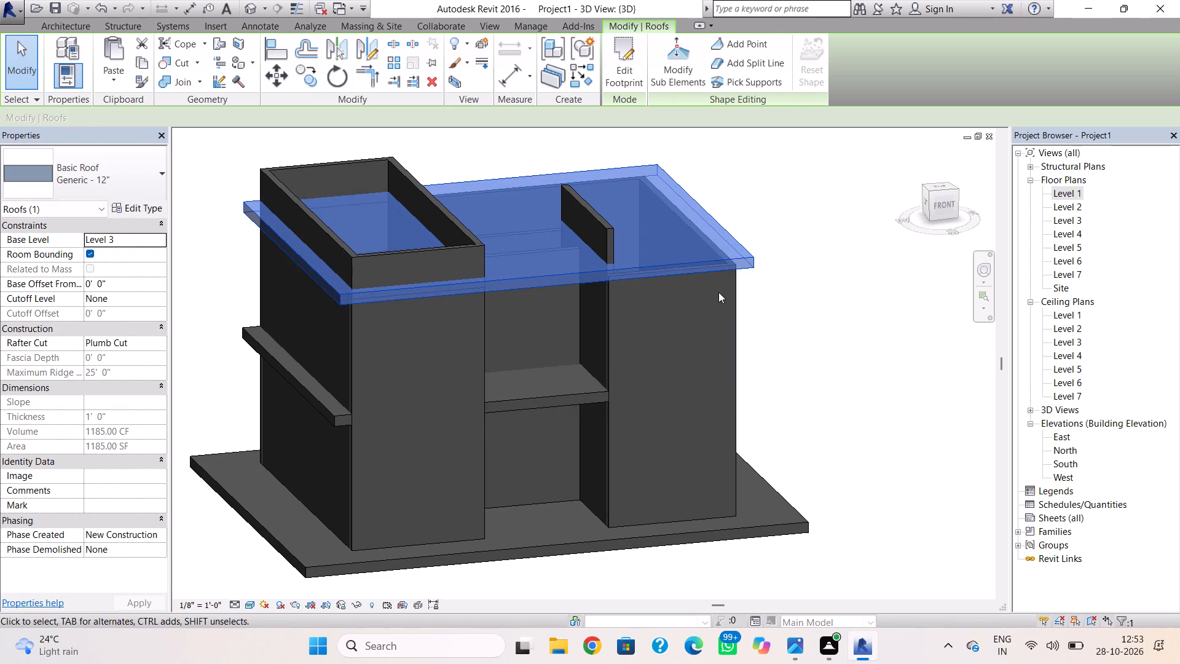
pyautogui.click(737, 300)
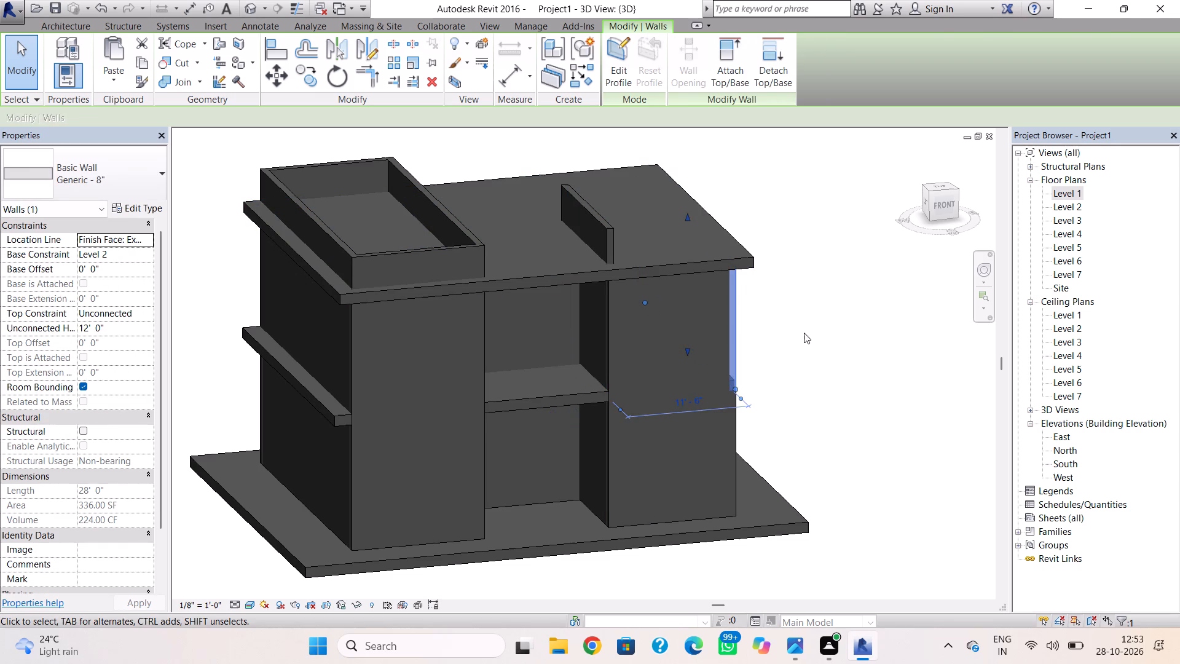
pyautogui.press('Escape')
pyautogui.keyDown('shift'); pyautogui.moveTo(789, 342); pyautogui.dragTo(642, 343, button='right'); pyautogui.keyUp('shift')
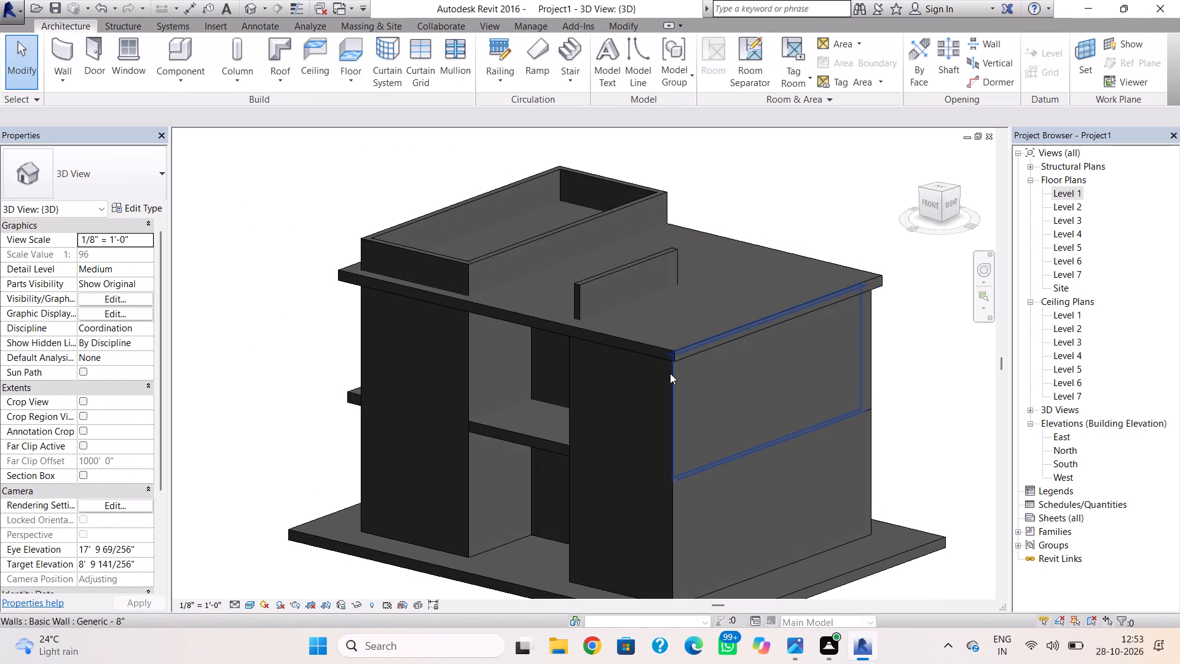
pyautogui.click(667, 376)
pyautogui.moveTo(624, 334); pyautogui.dragTo(624, 314)
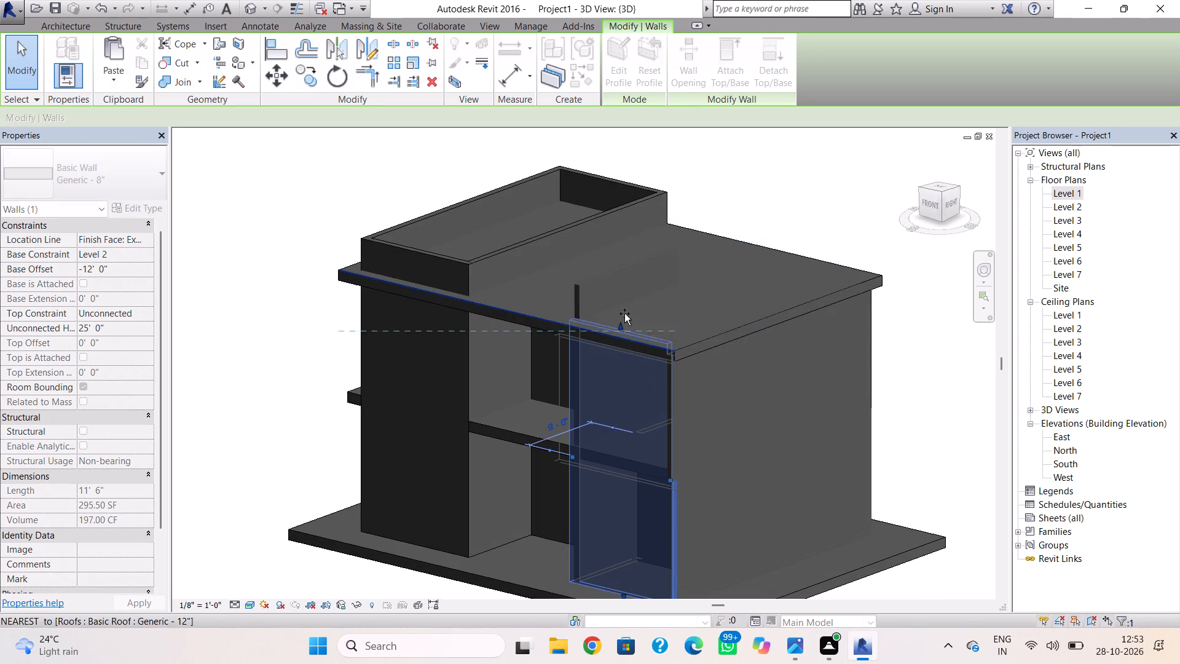
pyautogui.moveTo(624, 314); pyautogui.dragTo(623, 285)
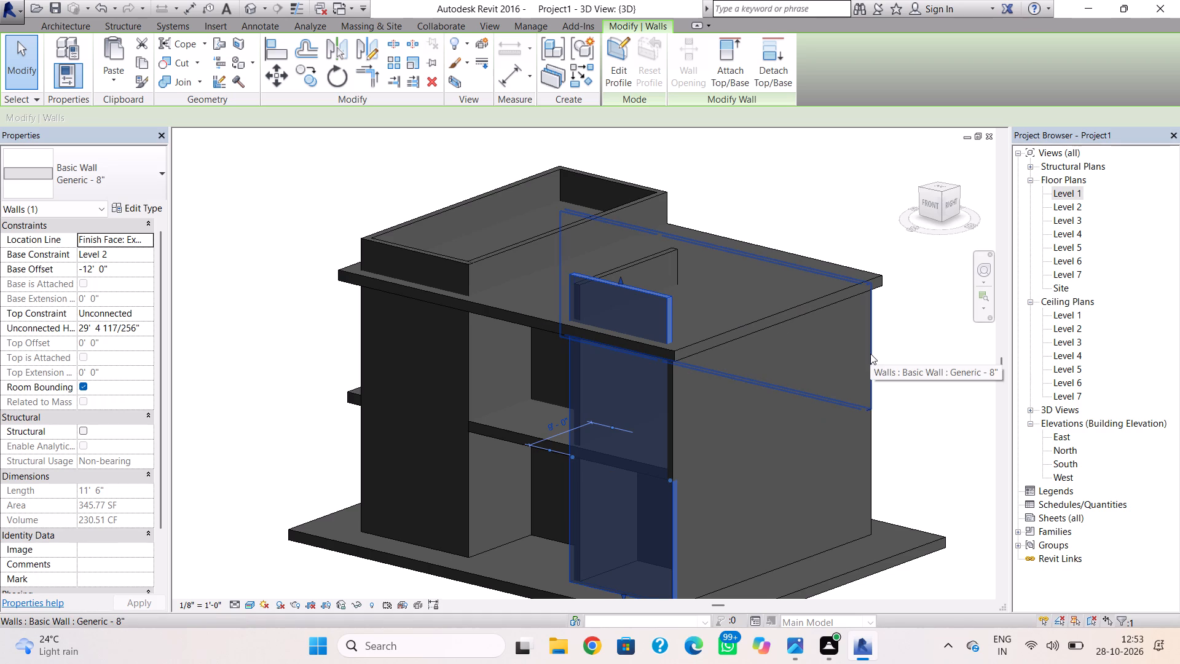
pyautogui.moveTo(733, 344); pyautogui.dragTo(820, 347, button='right')
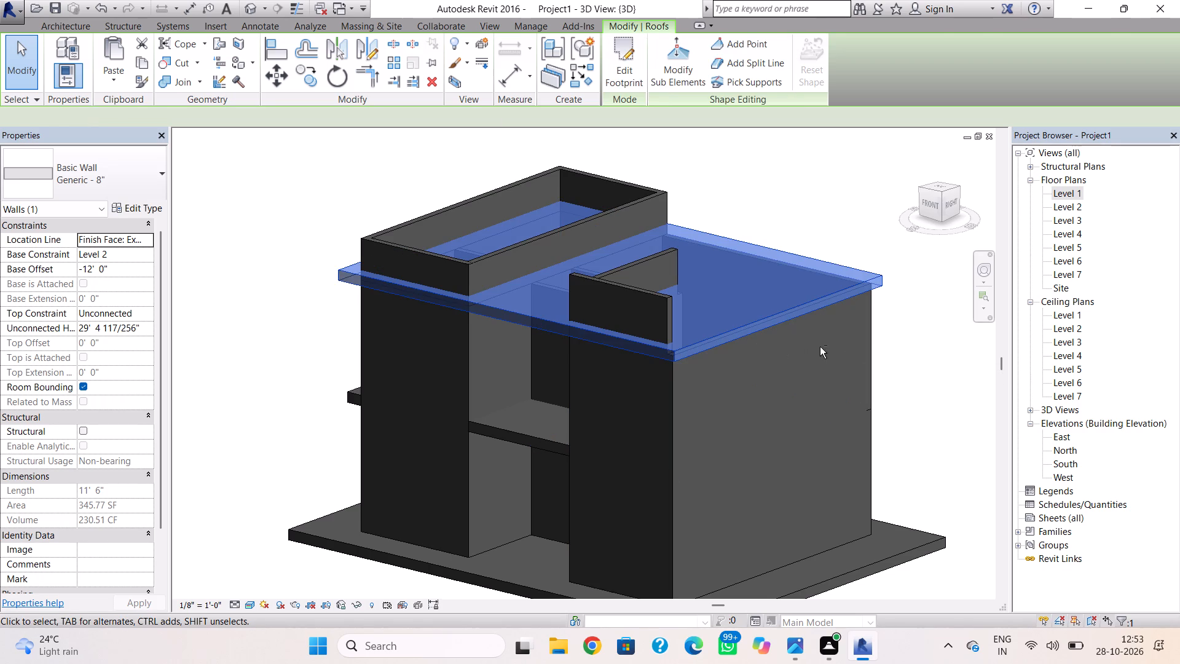
pyautogui.press('Escape')
# Raise the top of the Level 2 wall on the recess's east side level with the adjoining front wall's top.
pyautogui.keyDown('shift'); pyautogui.moveTo(753, 375); pyautogui.dragTo(914, 365, button='right'); pyautogui.keyUp('shift')
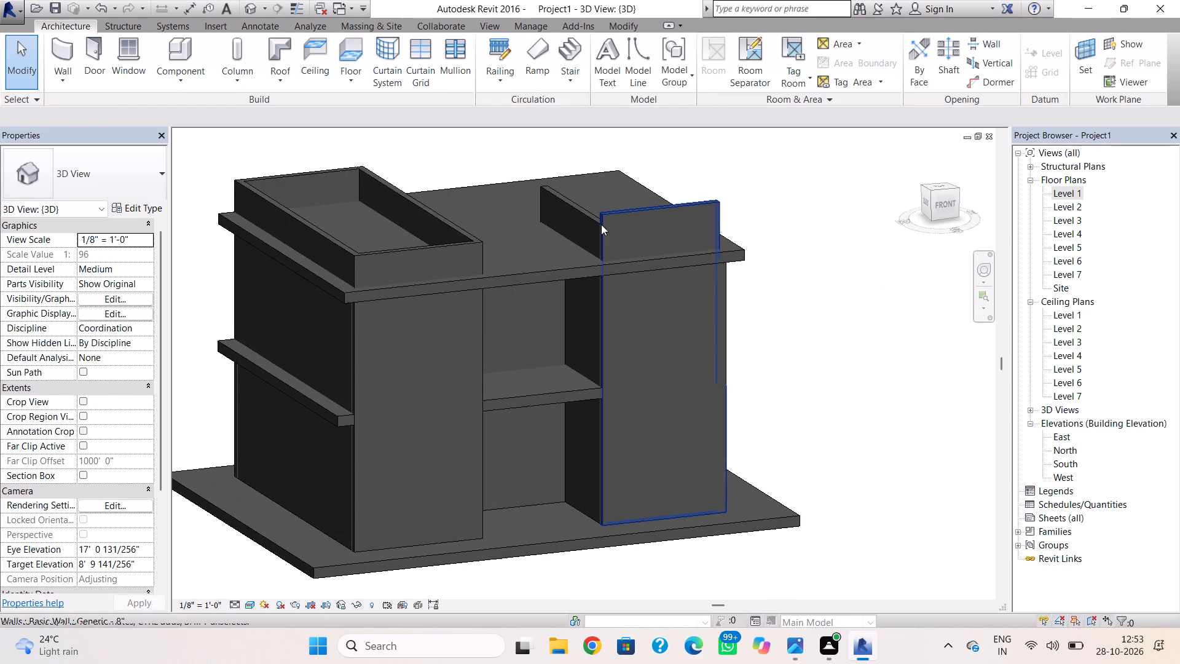
pyautogui.click(580, 212)
pyautogui.click(573, 199)
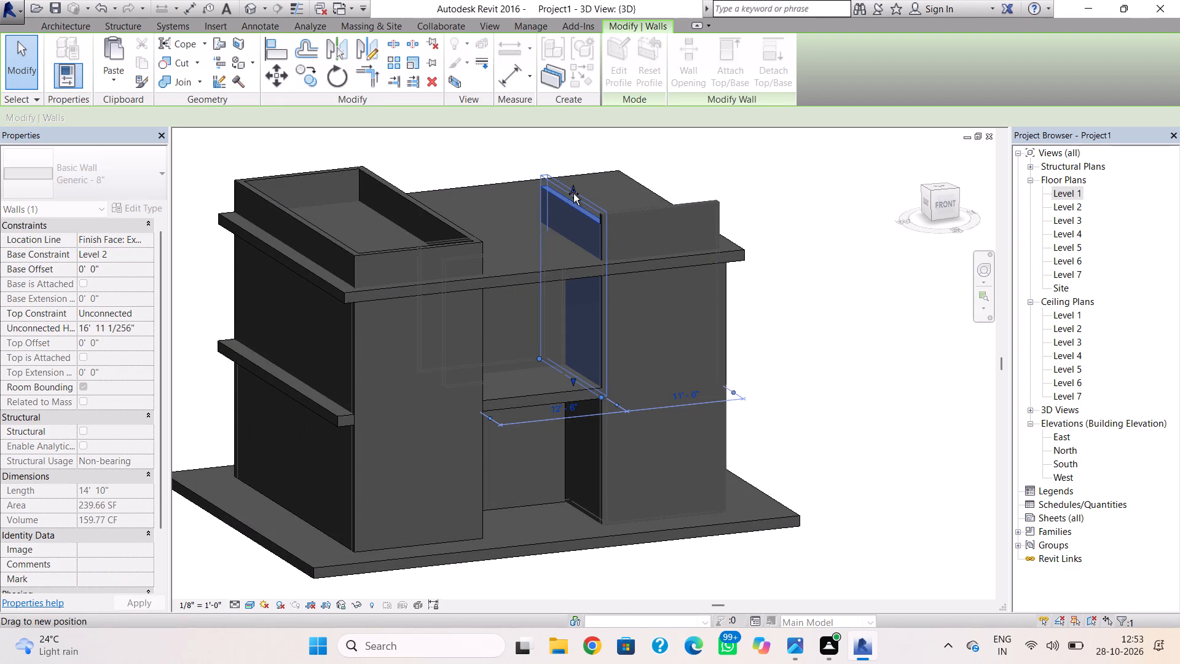
pyautogui.click(748, 170)
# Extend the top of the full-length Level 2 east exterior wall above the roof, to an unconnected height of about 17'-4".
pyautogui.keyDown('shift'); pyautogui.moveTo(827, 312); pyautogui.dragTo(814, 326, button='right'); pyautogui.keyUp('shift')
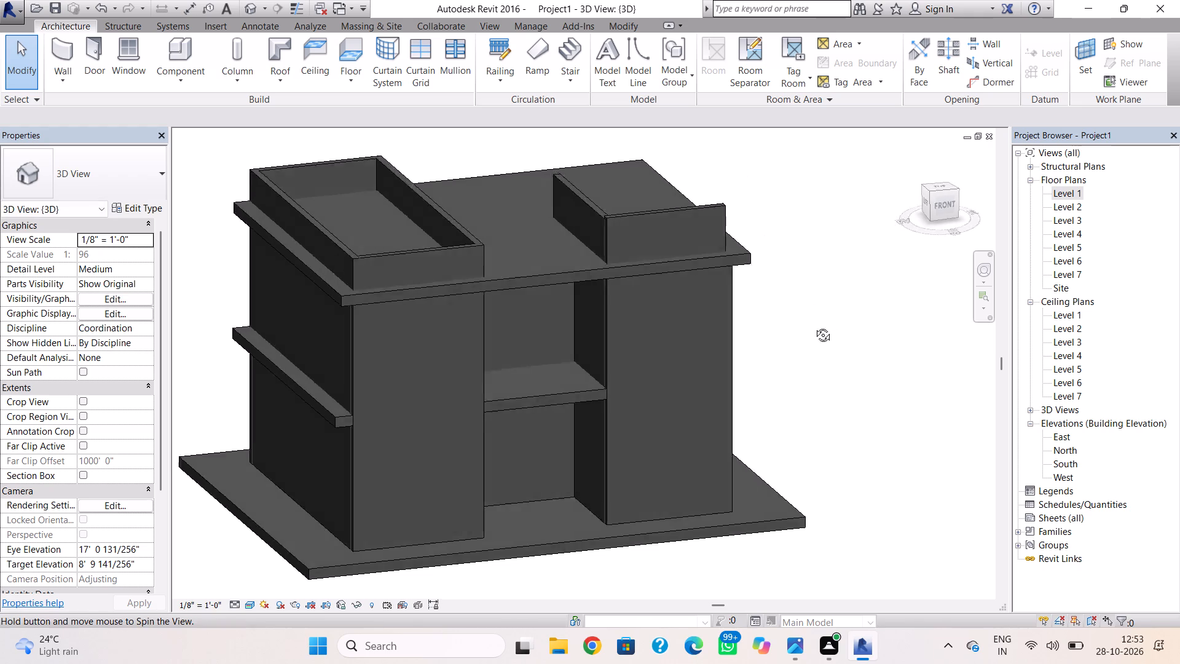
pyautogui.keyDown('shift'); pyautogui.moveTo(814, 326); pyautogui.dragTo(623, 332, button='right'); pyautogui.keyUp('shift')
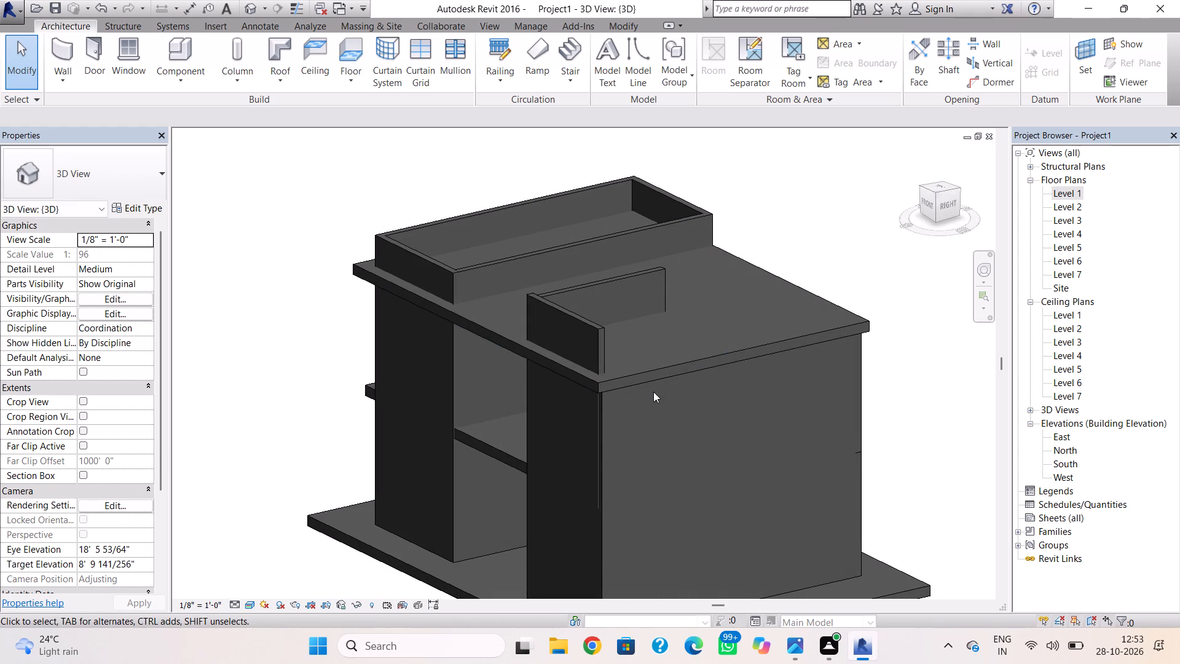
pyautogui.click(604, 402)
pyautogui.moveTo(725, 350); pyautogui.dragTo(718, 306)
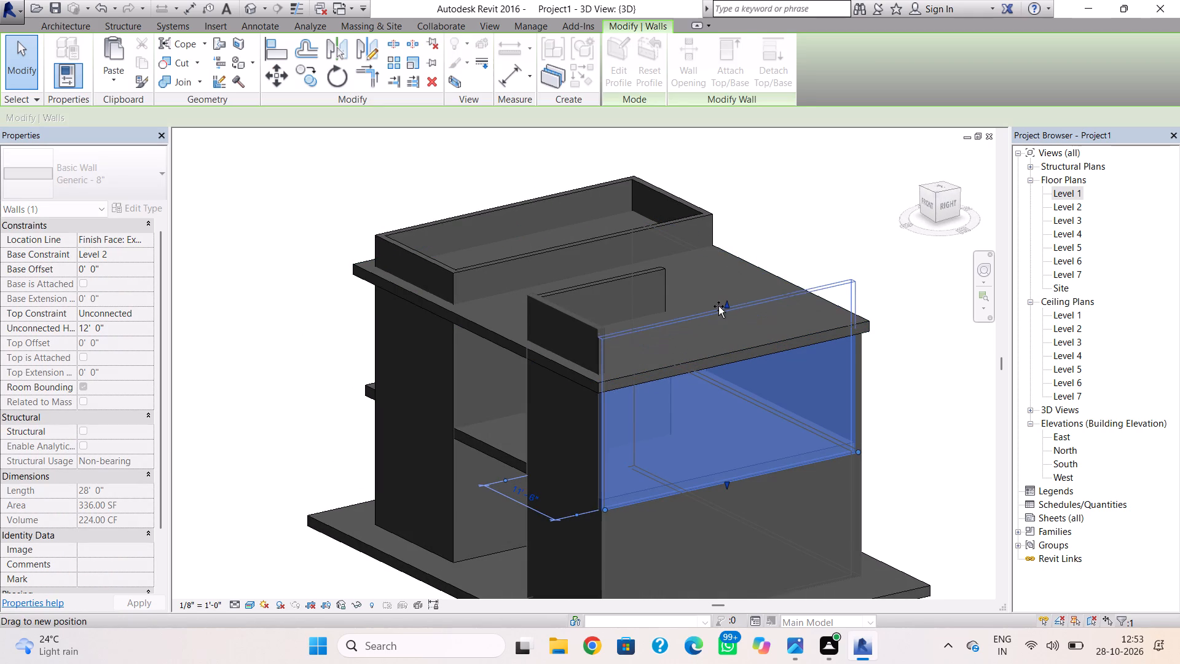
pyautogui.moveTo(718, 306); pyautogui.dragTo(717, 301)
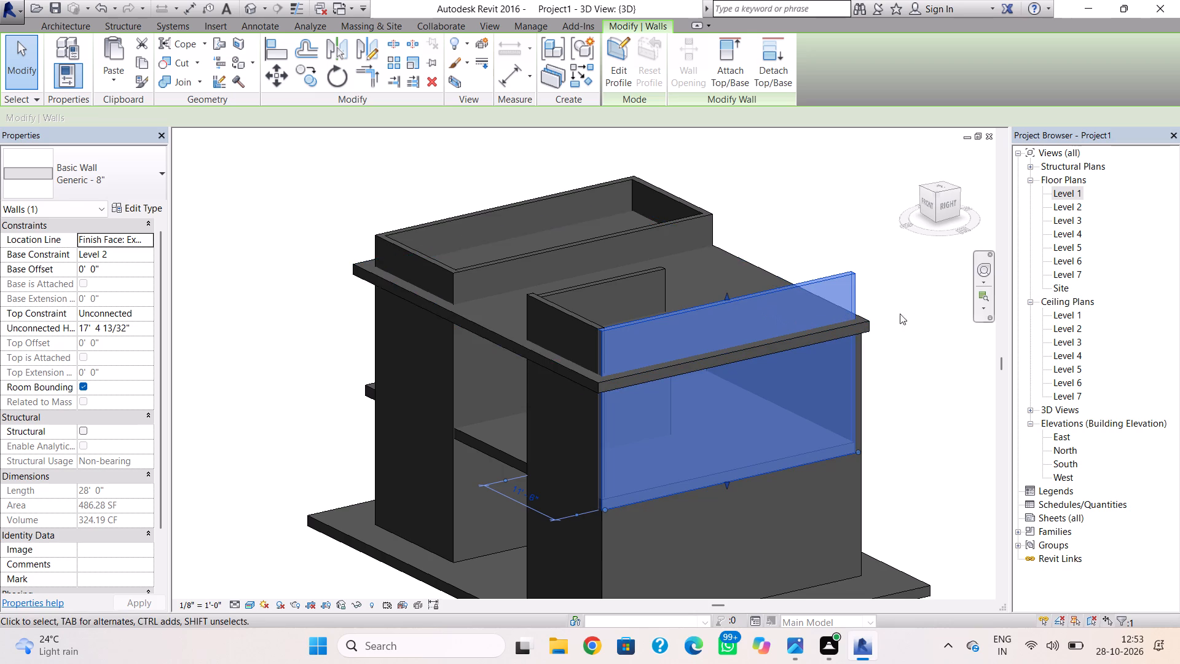
# Delete the full-length Level 2 east exterior wall.
pyautogui.press('Delete')
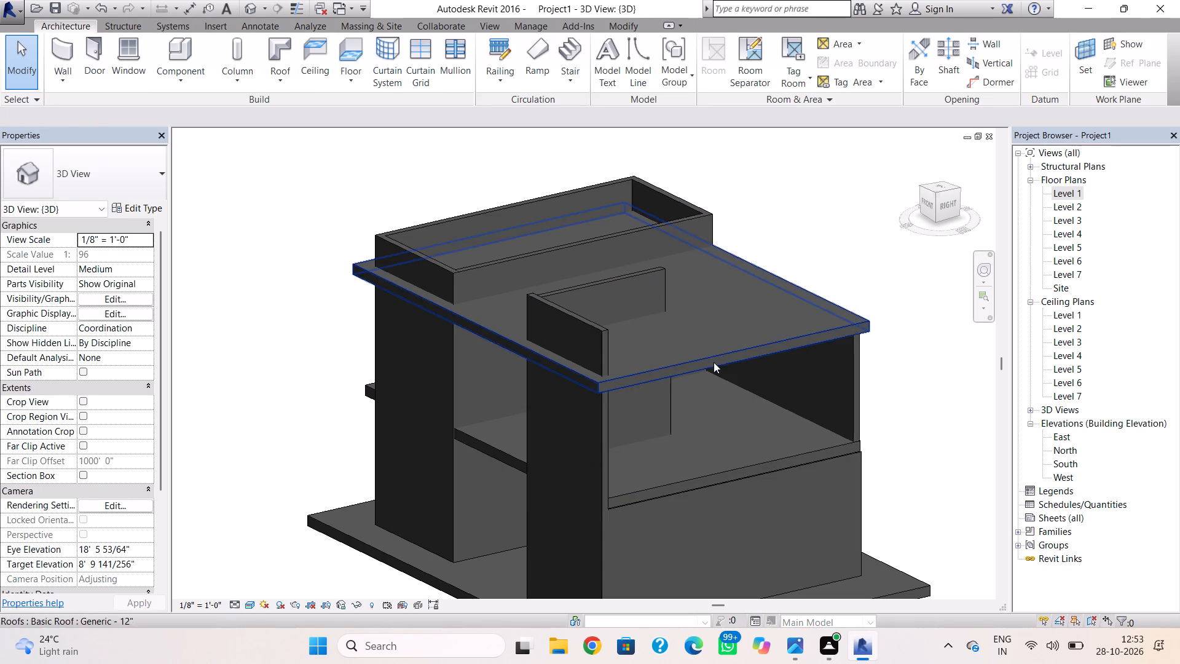
# In the Level 2 plan, shorten the north wall's east end to the inner face of the Level 1 east wall below.
pyautogui.doubleClick(1056, 210)
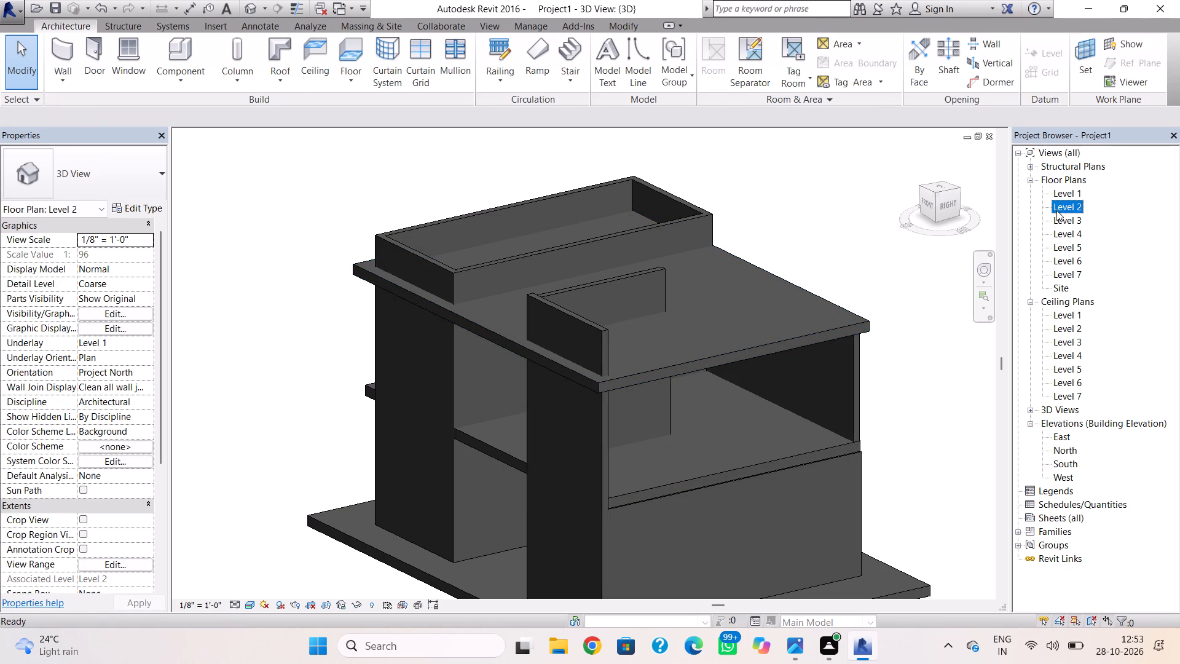
pyautogui.scroll(-2, 741, 330)
pyautogui.moveTo(741, 330); pyautogui.dragTo(585, 406, button='middle')
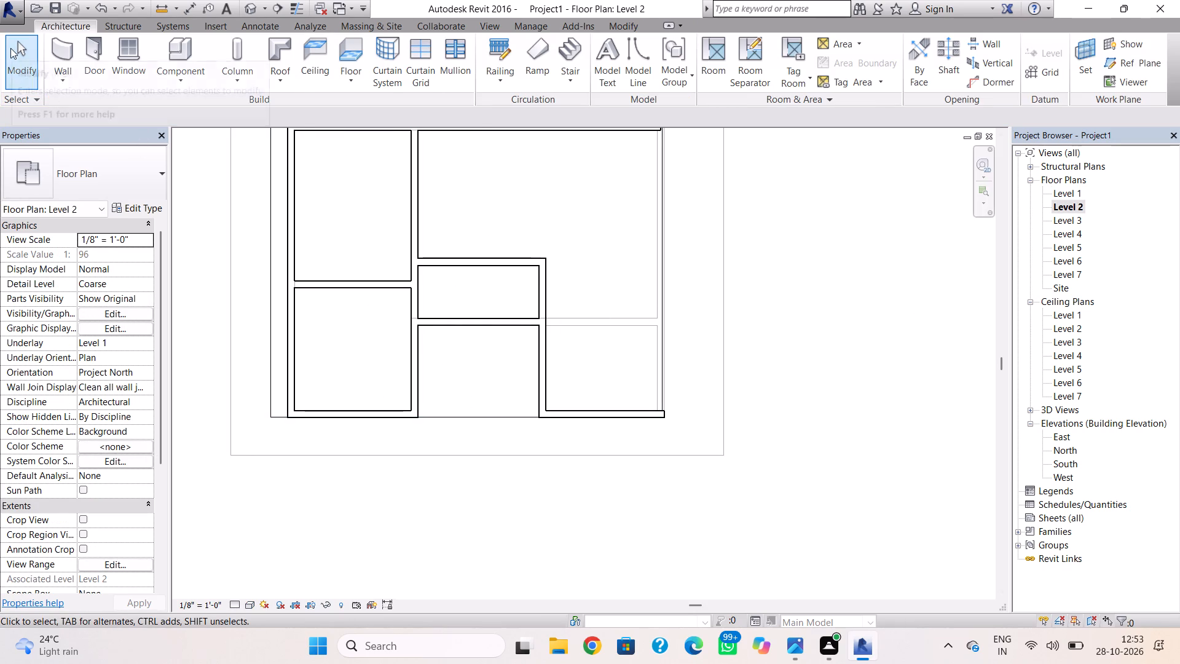
pyautogui.click(68, 55)
pyautogui.moveTo(583, 167); pyautogui.dragTo(586, 229, button='middle')
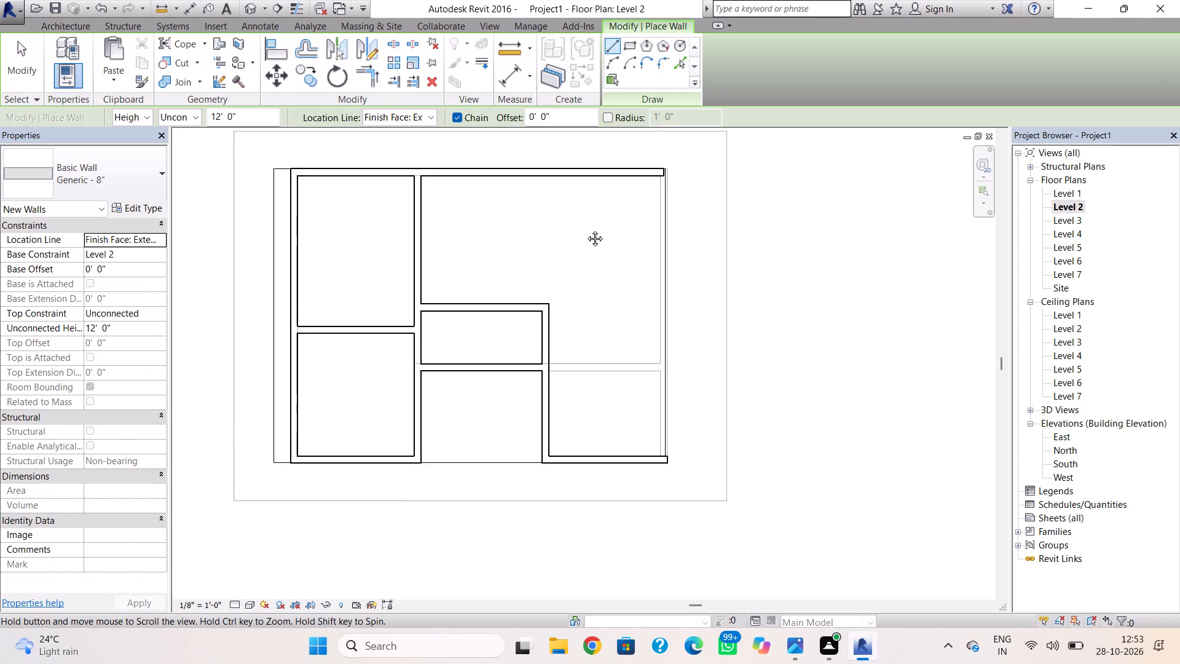
pyautogui.moveTo(586, 229); pyautogui.dragTo(576, 294, button='middle')
pyautogui.scroll(7, 658, 263)
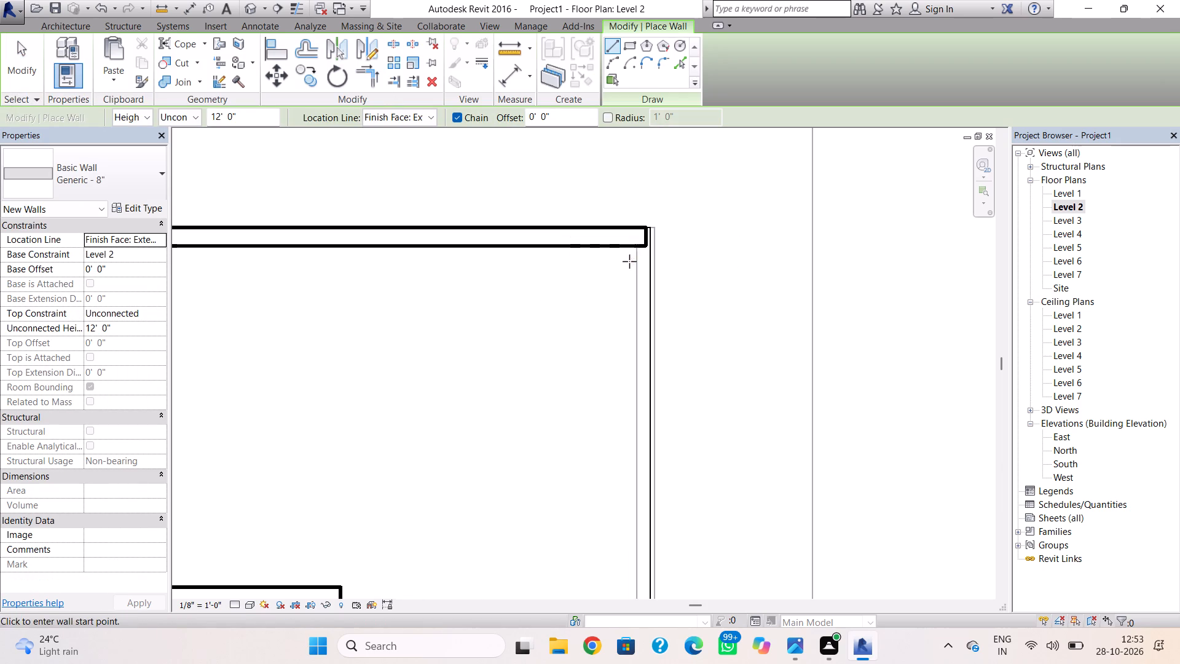
pyautogui.press('Escape')
pyautogui.click(645, 241)
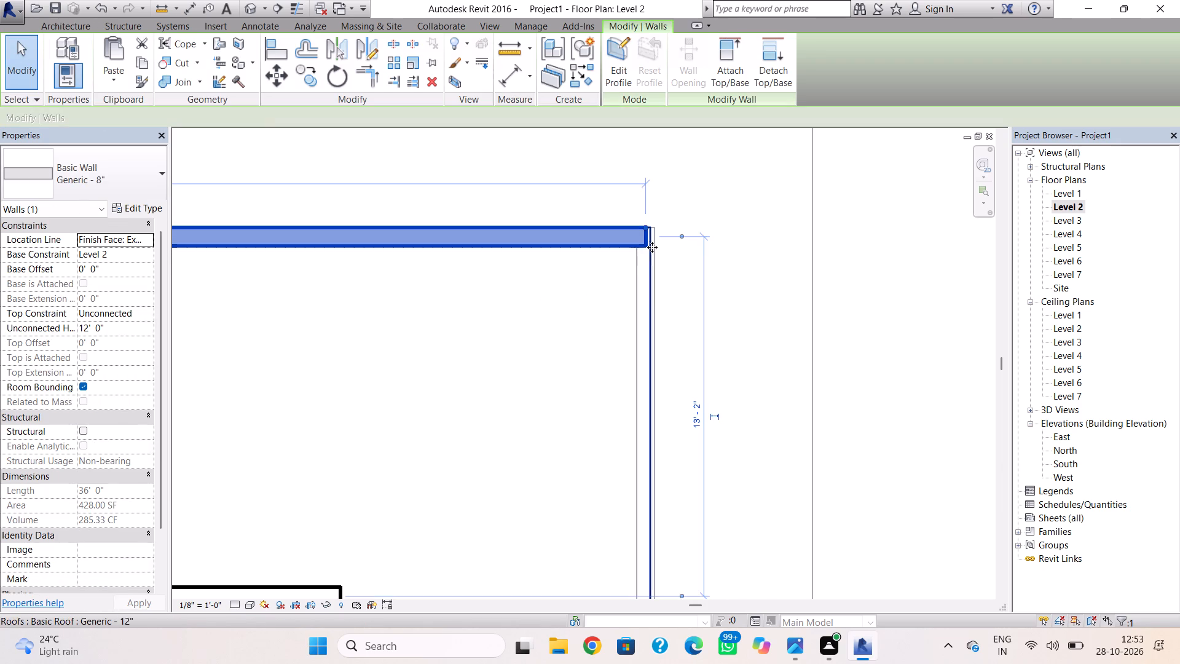
pyautogui.scroll(3, 646, 249)
pyautogui.moveTo(646, 217); pyautogui.dragTo(638, 216)
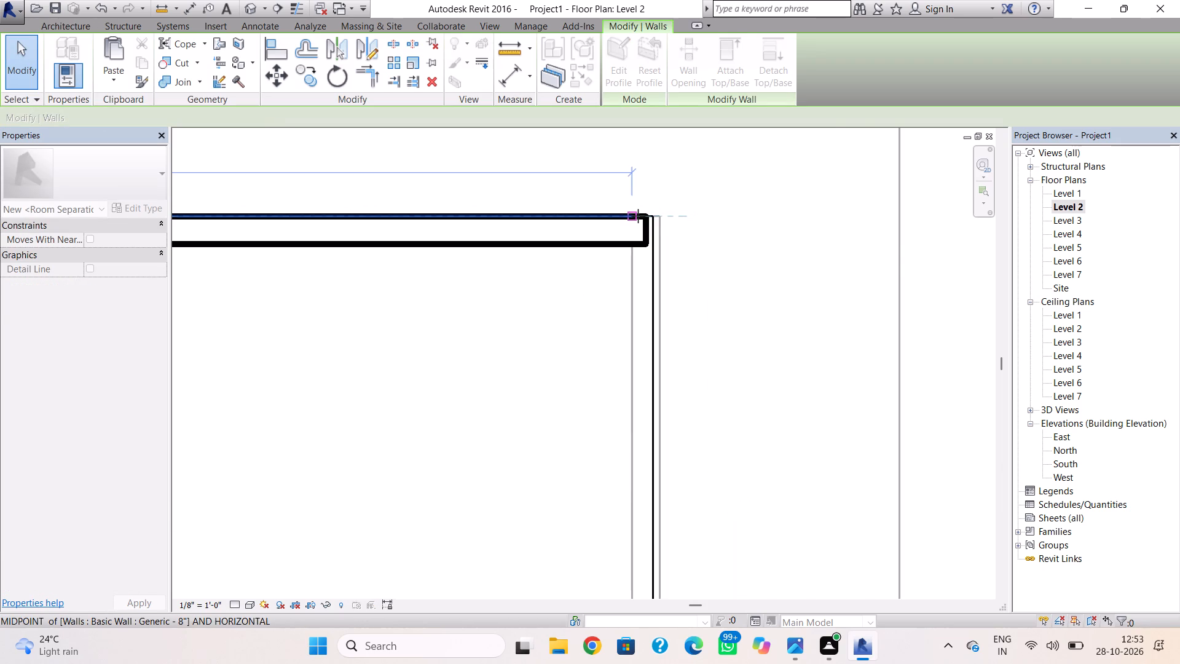
pyautogui.moveTo(638, 216); pyautogui.dragTo(637, 216)
pyautogui.click(693, 216)
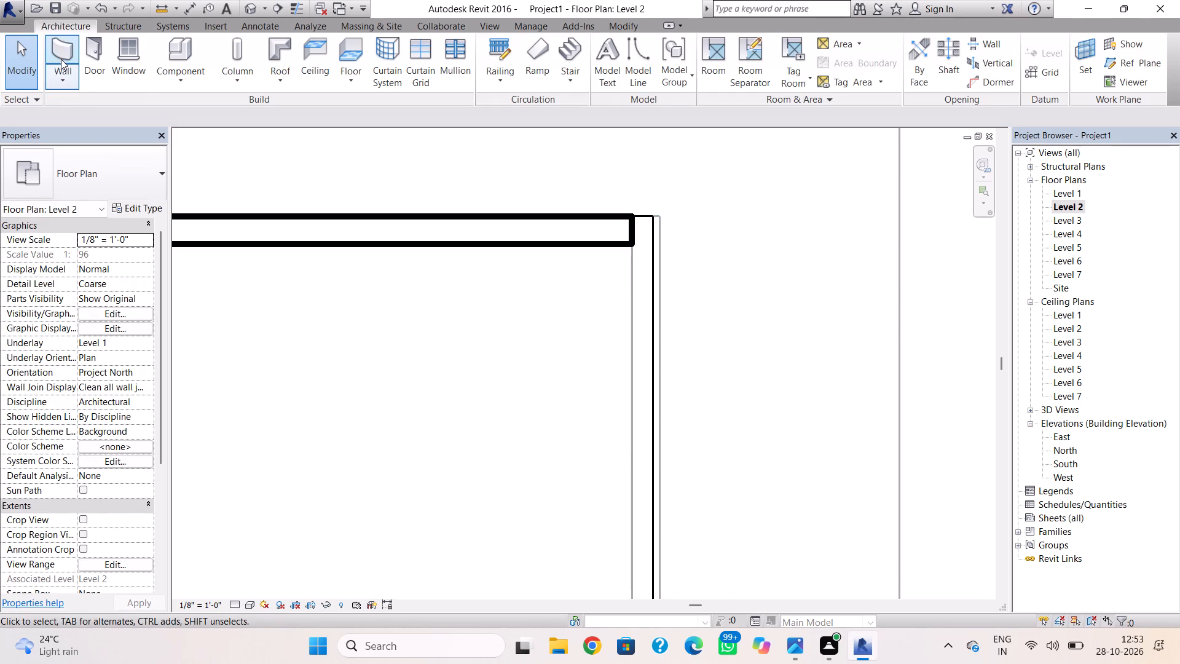
# Draw a Level 2 Generic - 8" east wall from the north wall's east end 19'-0" south to the Level 1 partition line.
pyautogui.click(60, 58)
pyautogui.click(653, 220)
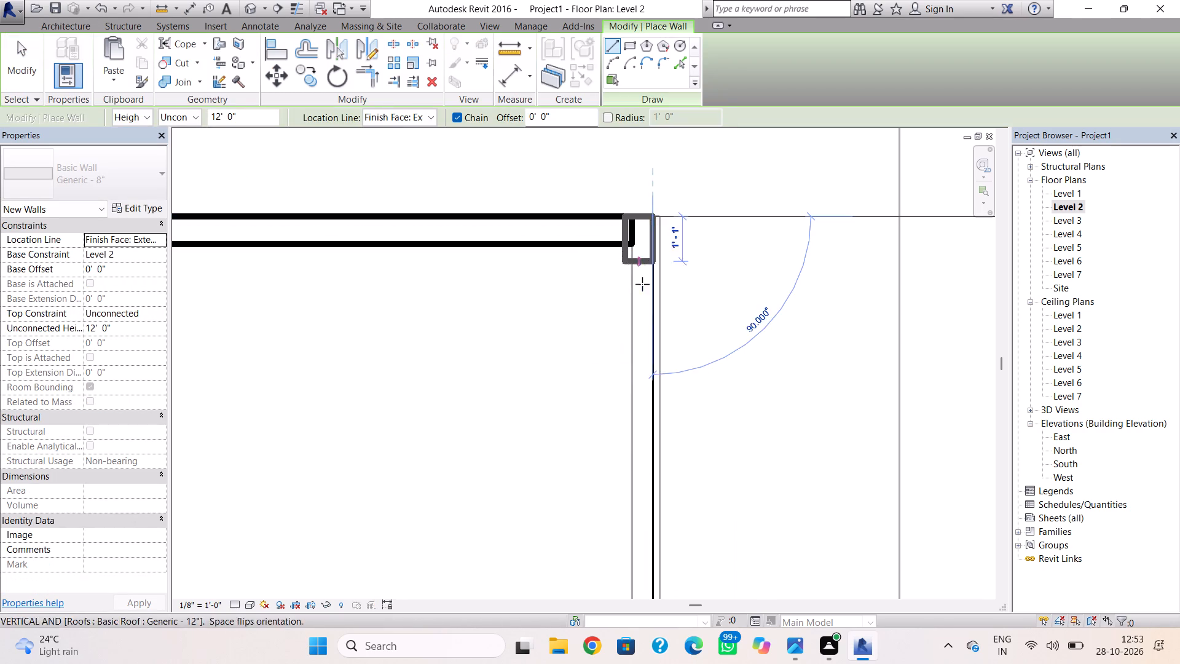
pyautogui.press('Escape')
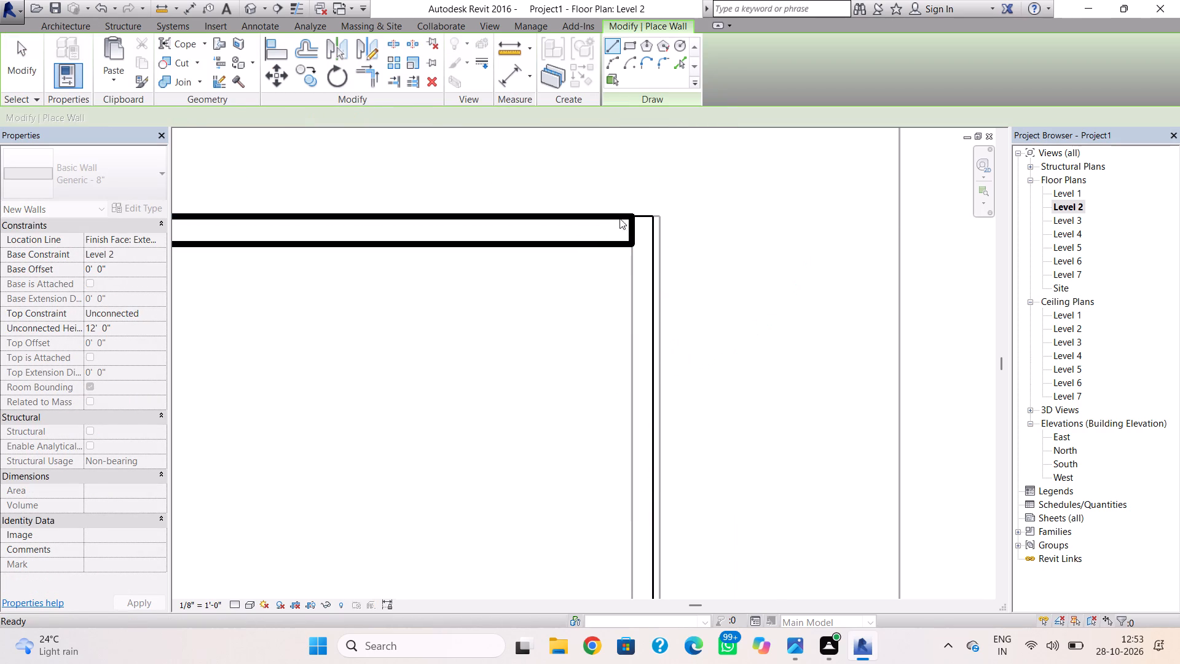
pyautogui.click(629, 214)
pyautogui.press('space')
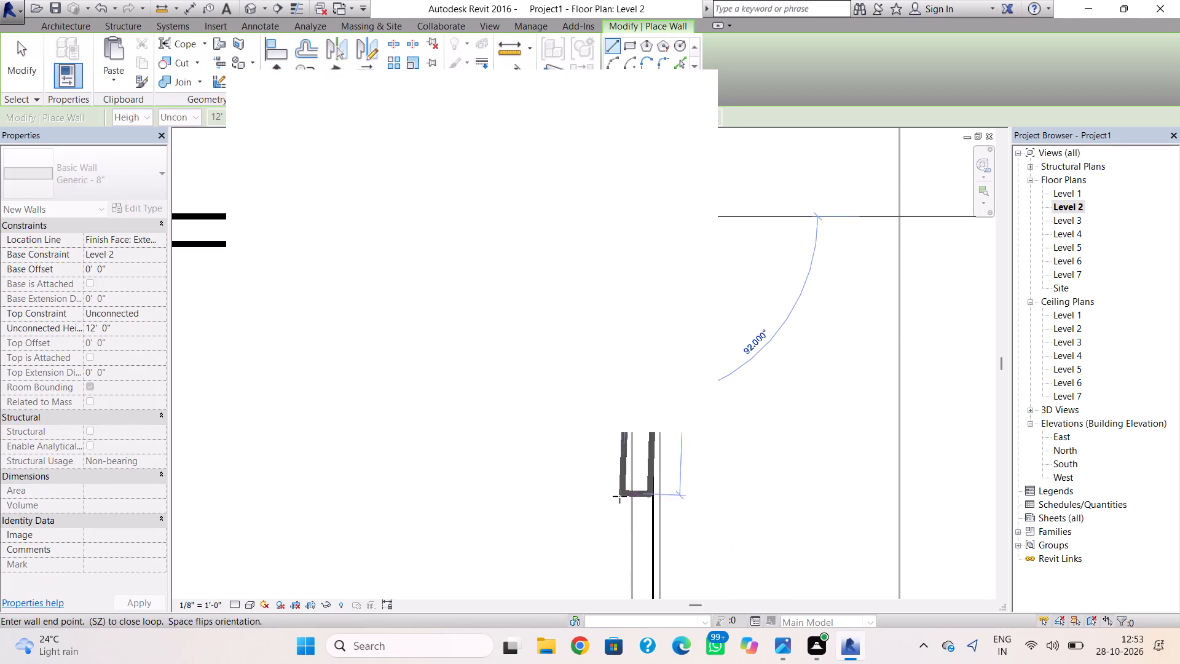
pyautogui.scroll(-1, 637, 543)
pyautogui.moveTo(635, 543); pyautogui.dragTo(635, 331, button='middle')
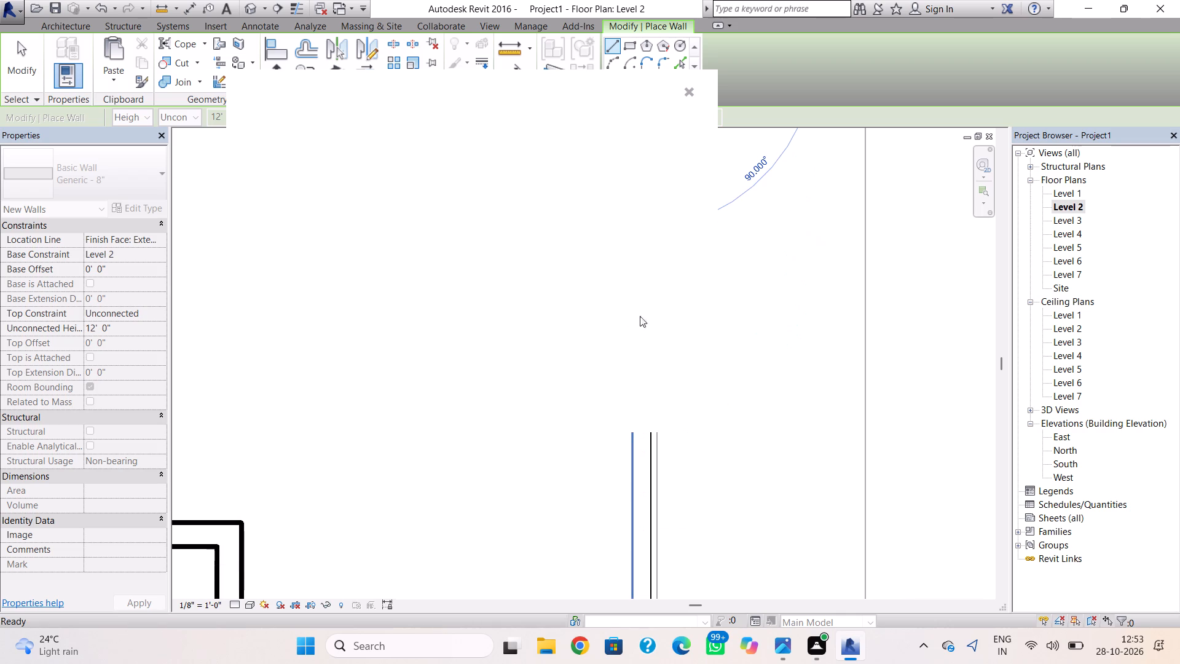
pyautogui.click(687, 89)
pyautogui.scroll(-3, 620, 390)
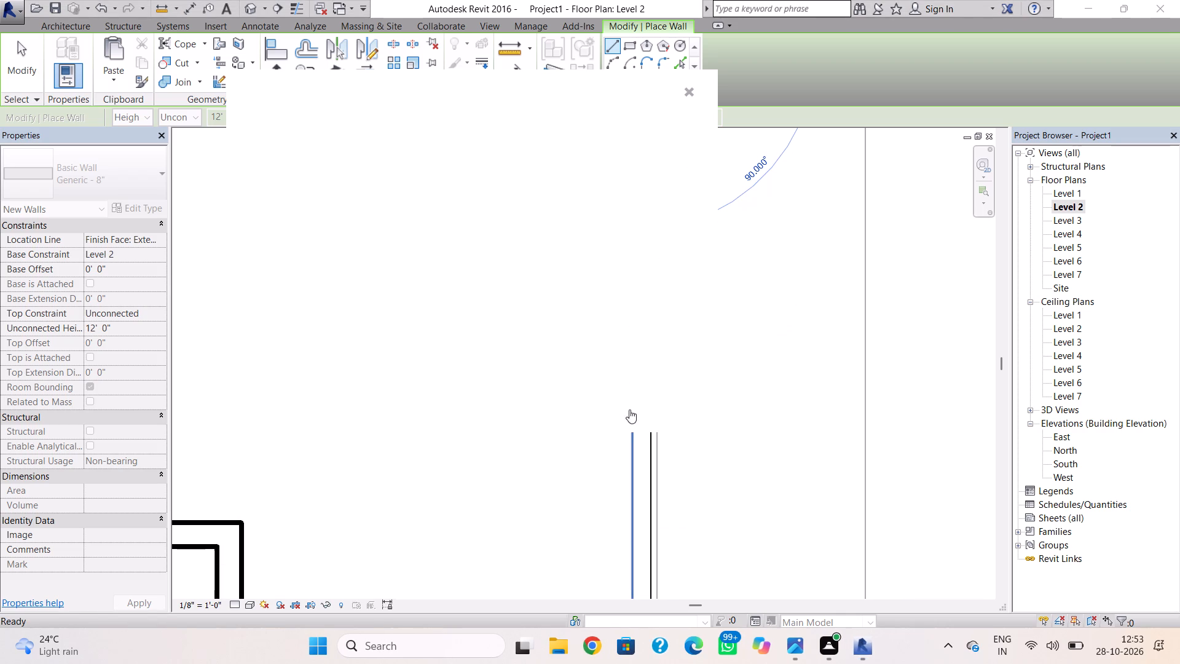
pyautogui.moveTo(630, 409); pyautogui.dragTo(635, 263, button='middle')
pyautogui.scroll(-3, 627, 384)
pyautogui.moveTo(627, 390); pyautogui.dragTo(627, 240, button='middle')
pyautogui.scroll(-2, 618, 491)
pyautogui.moveTo(621, 502); pyautogui.dragTo(622, 494, button='middle')
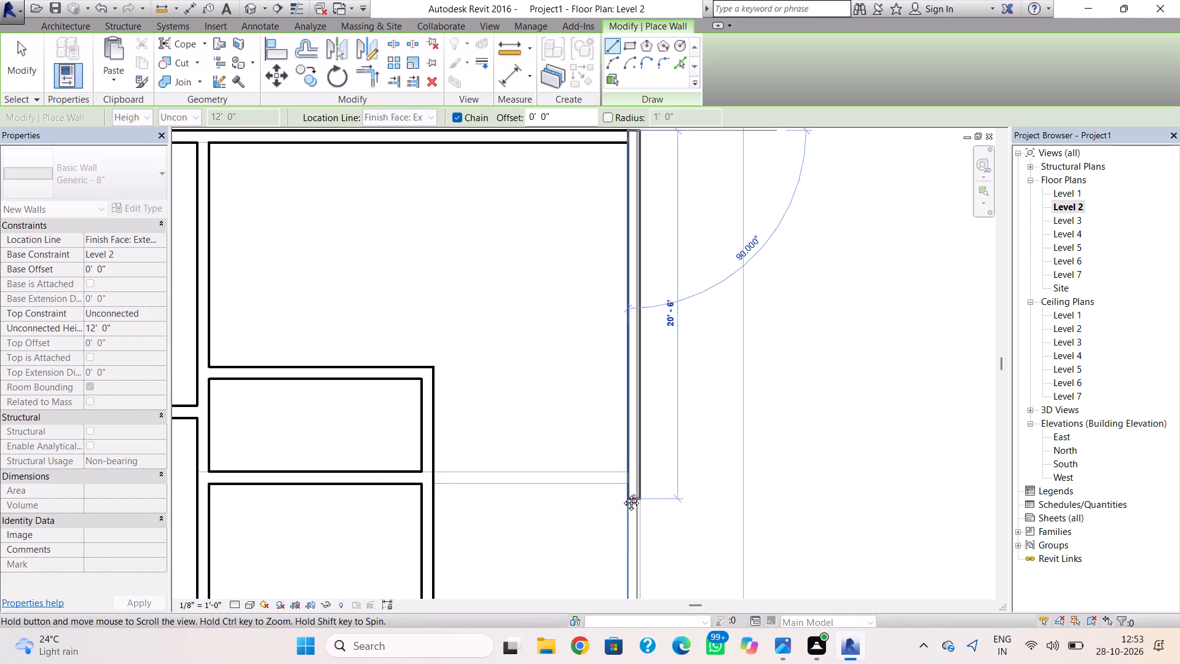
pyautogui.moveTo(622, 494); pyautogui.dragTo(631, 364, button='middle')
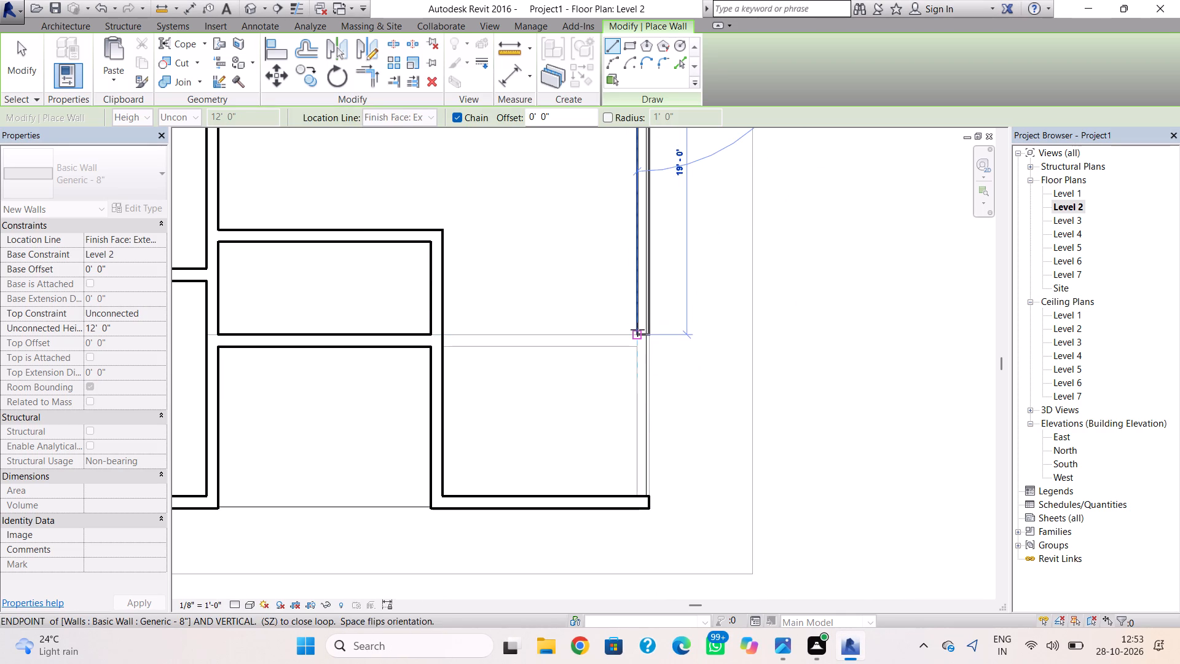
pyautogui.click(637, 330)
pyautogui.press('Escape')
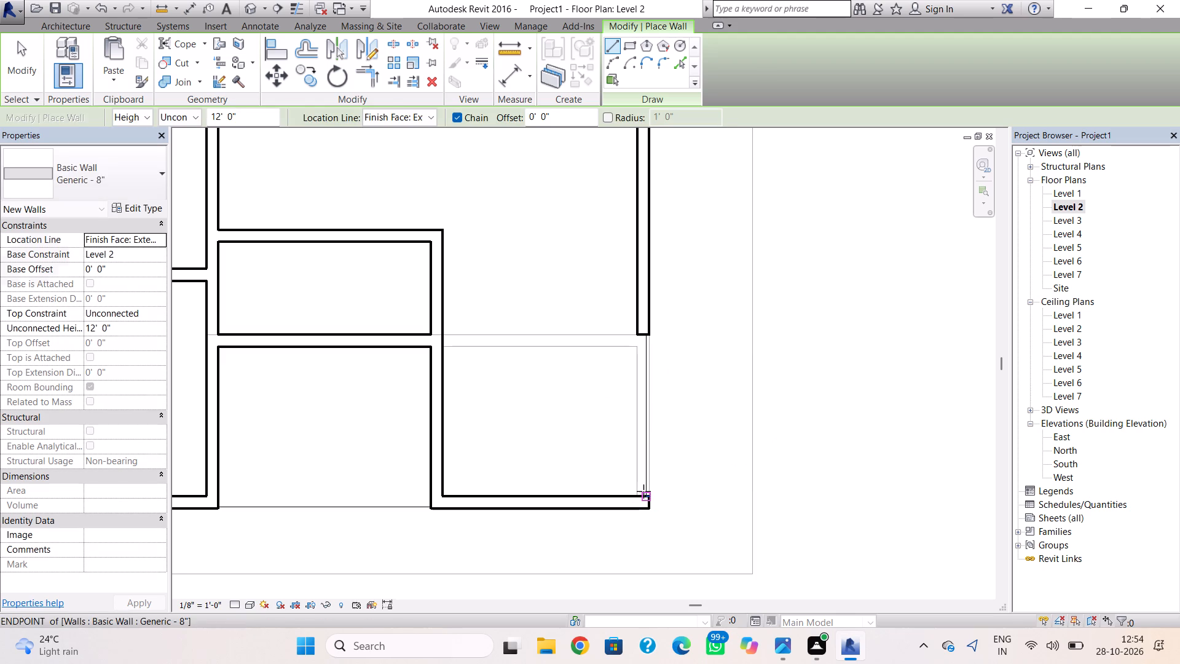
# Draw the separate southern segment of the Level 2 east wall from the front wall north to the new wall's end, and return to 3D.
pyautogui.scroll(3, 647, 490)
pyautogui.click(651, 496)
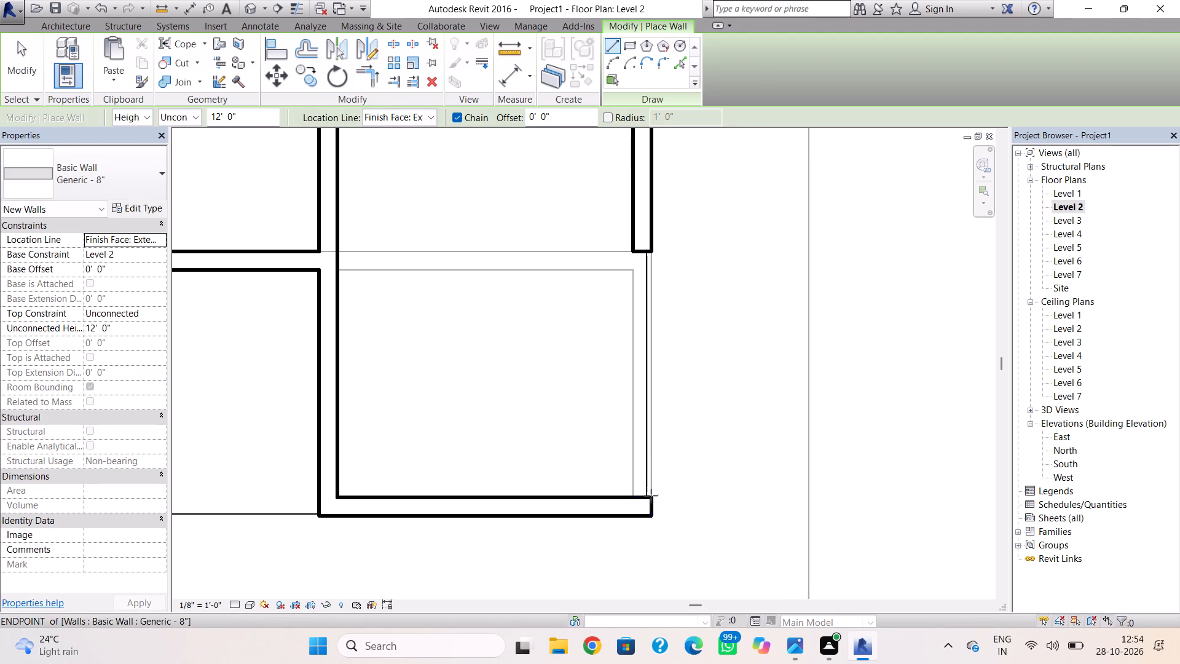
pyautogui.press('space')
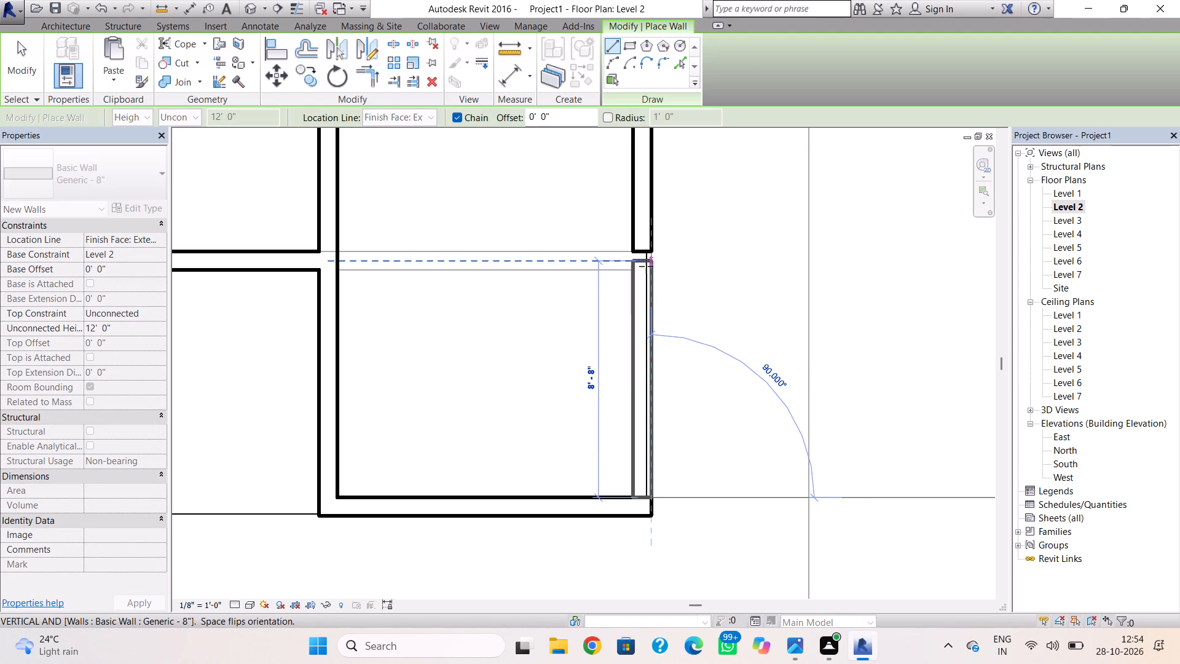
pyautogui.scroll(10, 646, 267)
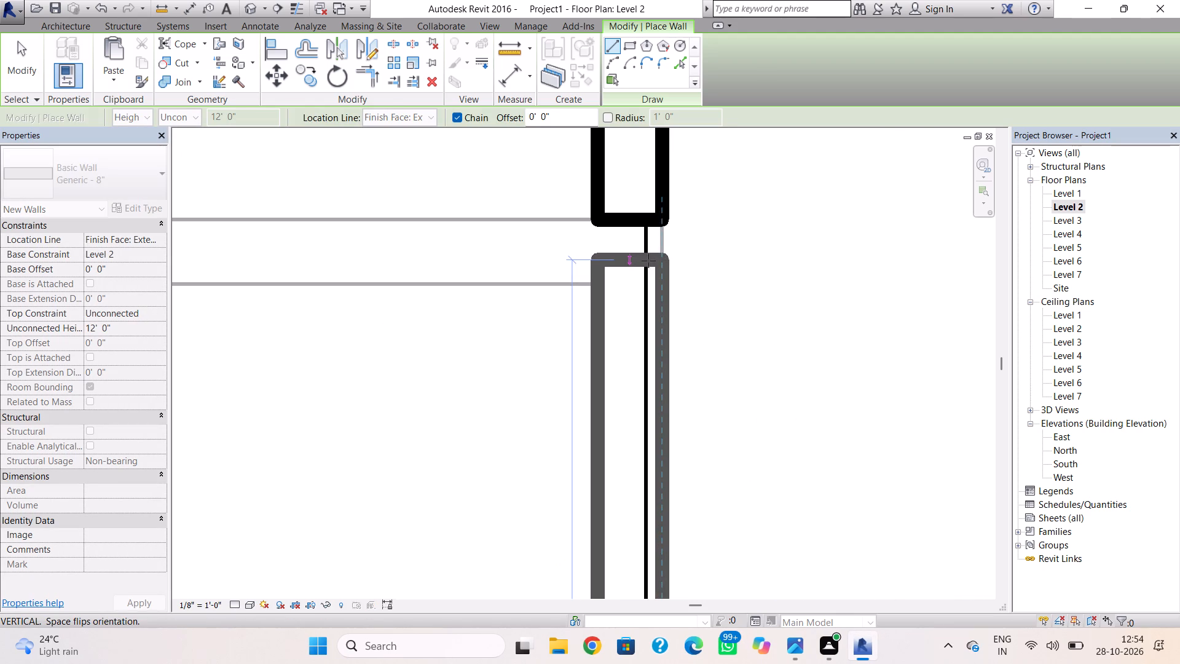
pyautogui.scroll(7, 650, 256)
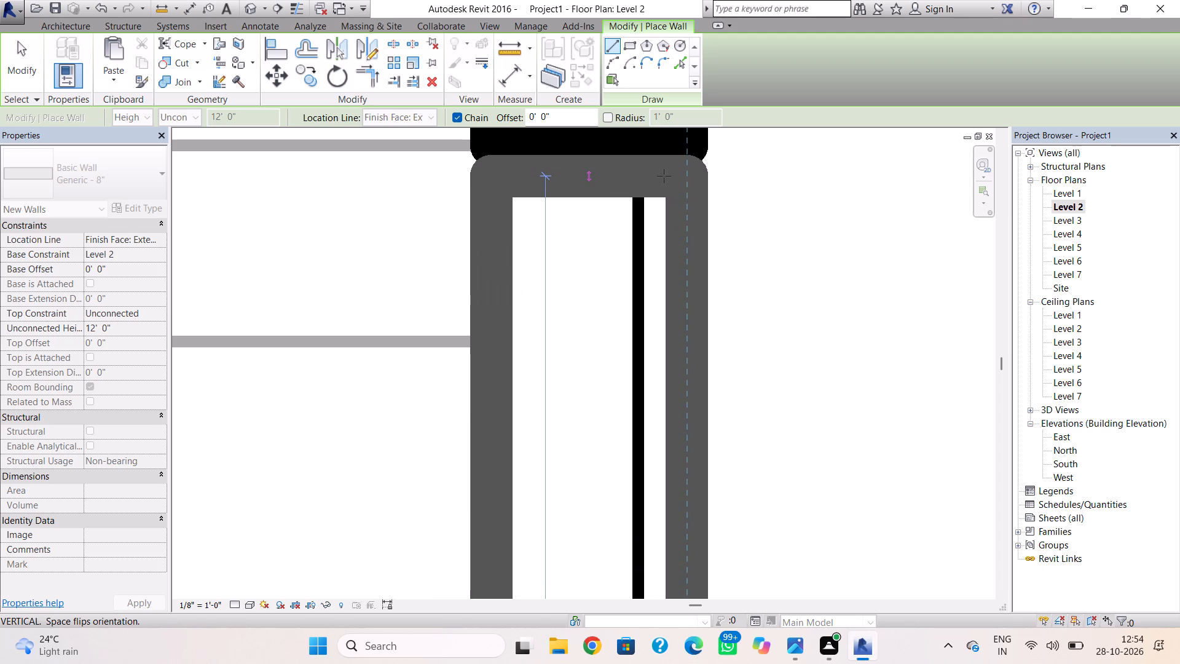
pyautogui.click(664, 175)
pyautogui.press('Escape')
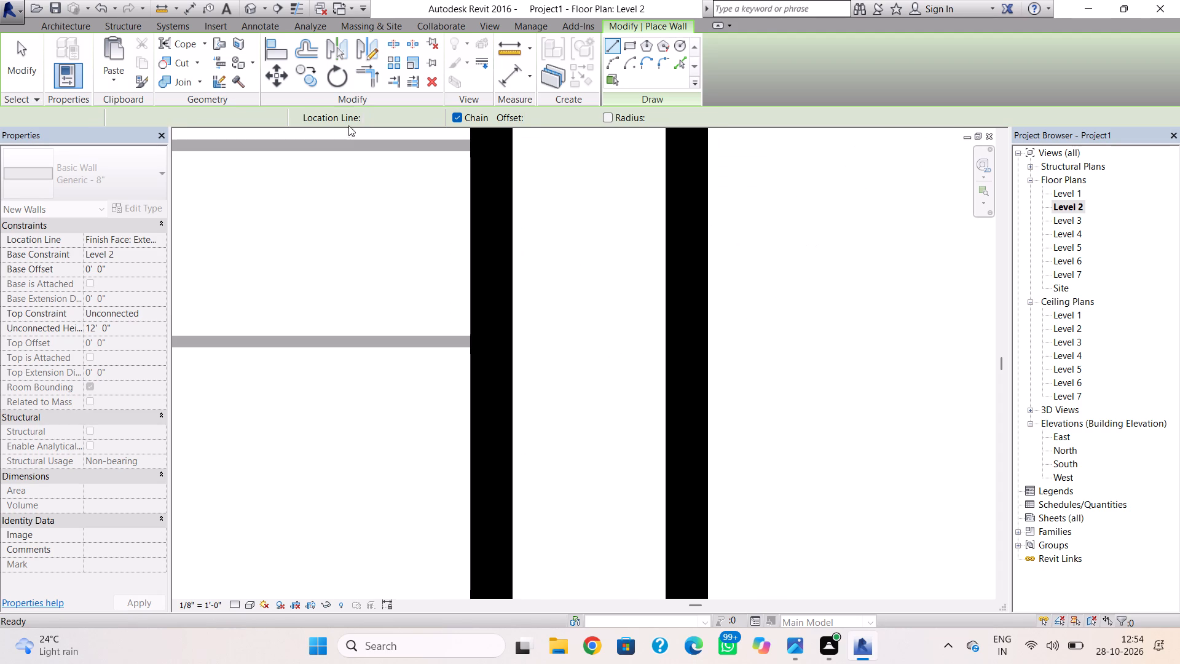
pyautogui.click(254, 9)
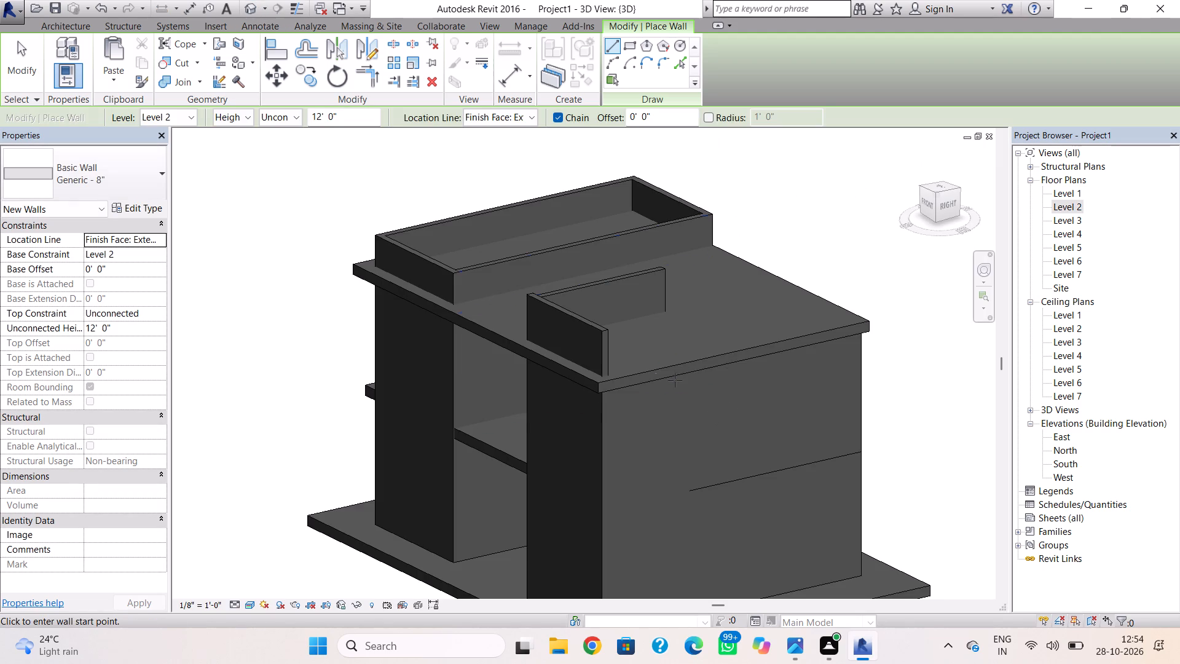
pyautogui.press('Escape')
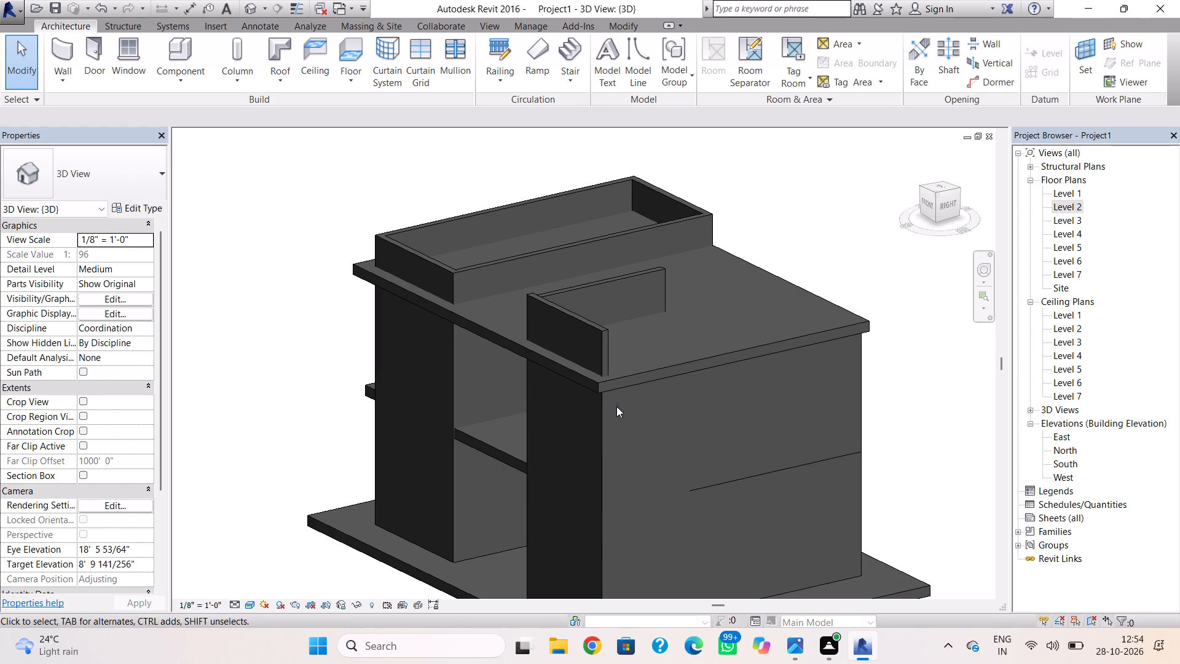
# Raise the top of the Level 2 east wall's southern segment above the roof, level with the adjoining front enclosure wall.
pyautogui.click(609, 417)
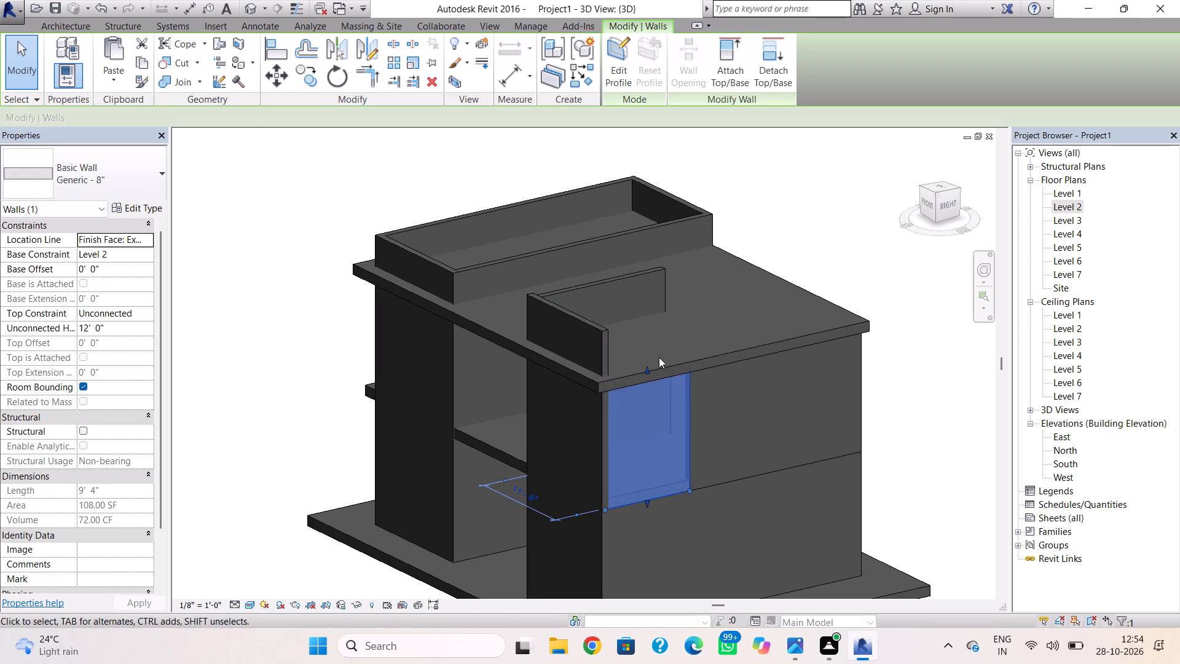
pyautogui.moveTo(647, 368); pyautogui.dragTo(648, 320)
pyautogui.press('Escape')
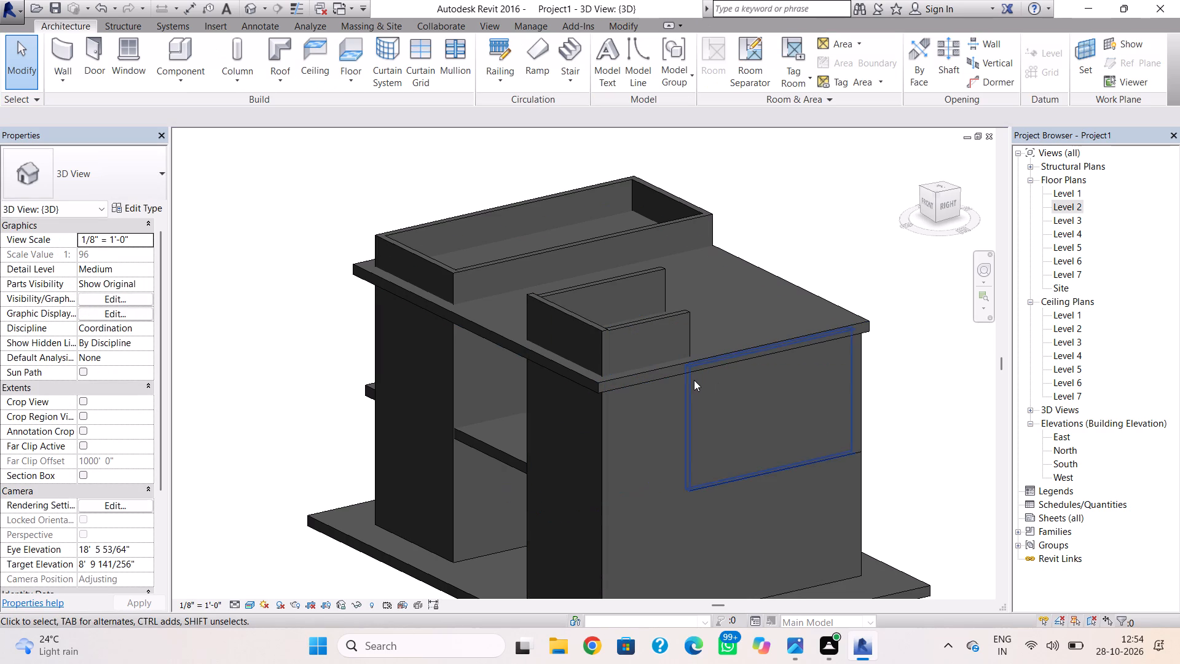
# Copy the Level 1 partition on the north side of the southeast room to Level 2 in the same position, and check it in 3D.
pyautogui.keyDown('shift'); pyautogui.moveTo(691, 385); pyautogui.dragTo(887, 400, button='right'); pyautogui.keyUp('shift')
pyautogui.keyDown('shift'); pyautogui.moveTo(754, 378); pyautogui.dragTo(687, 393, button='right'); pyautogui.keyUp('shift')
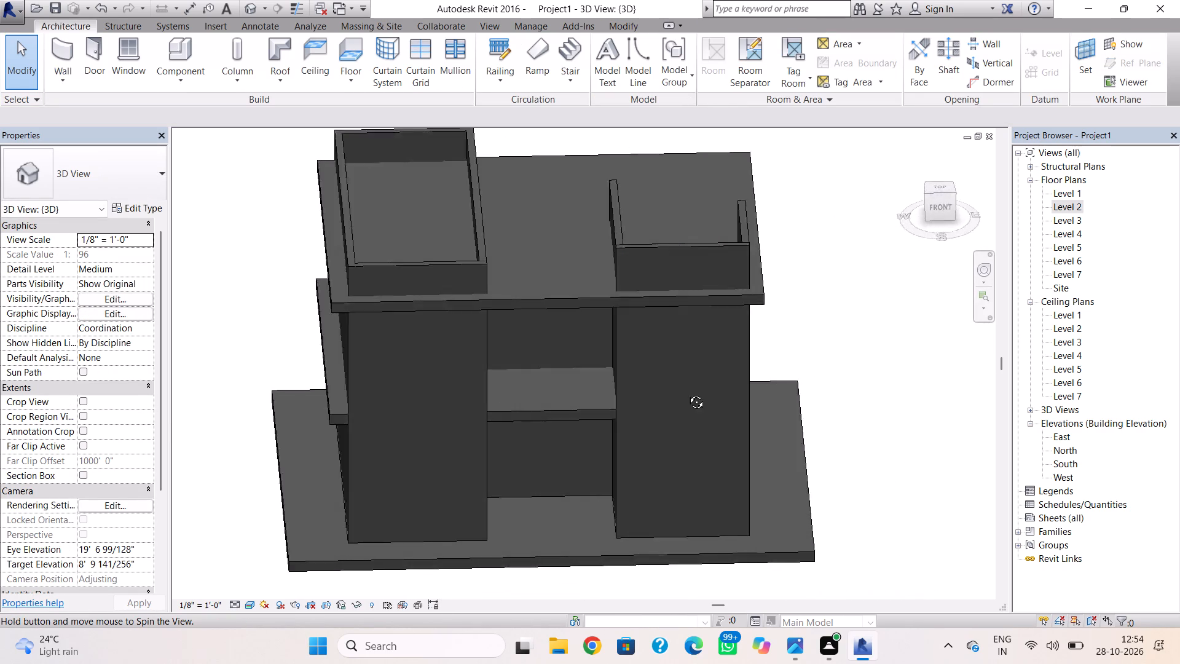
pyautogui.keyDown('shift'); pyautogui.moveTo(687, 393); pyautogui.dragTo(339, 358, button='right'); pyautogui.keyUp('shift')
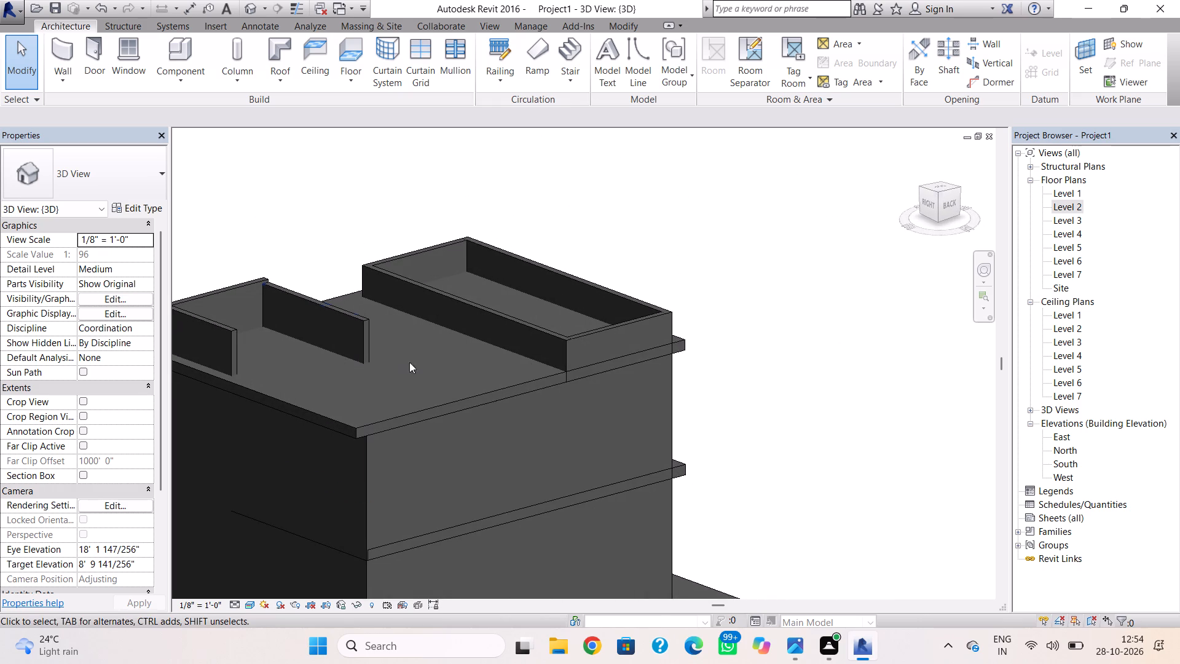
pyautogui.doubleClick(1066, 188)
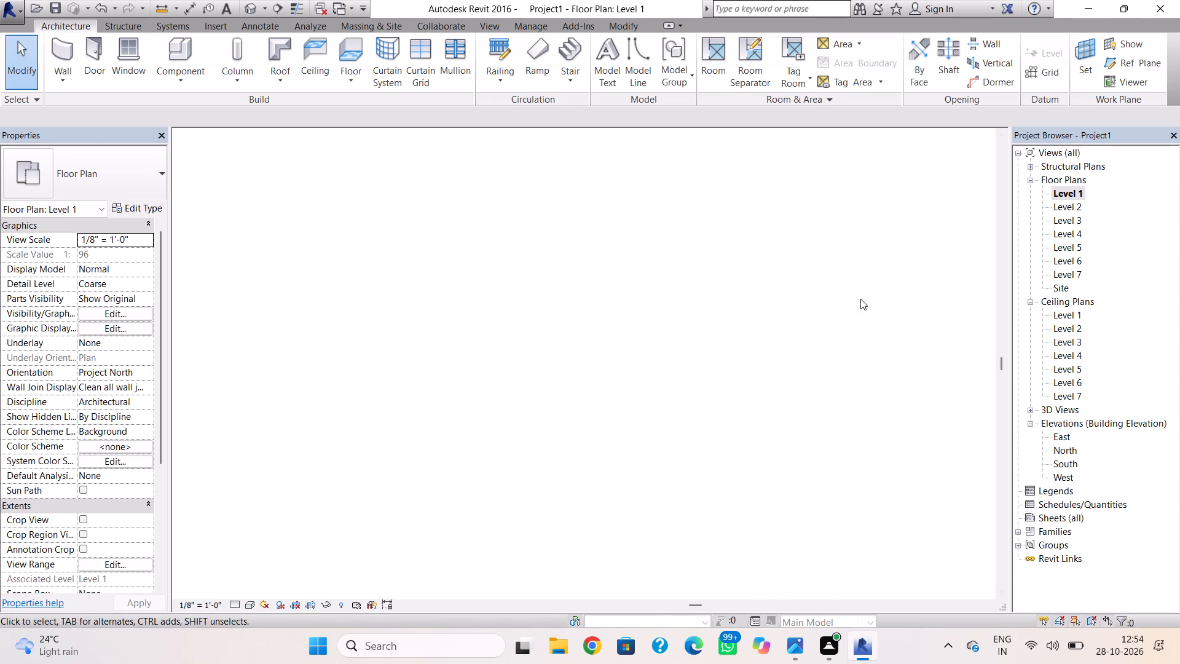
pyautogui.click(666, 465)
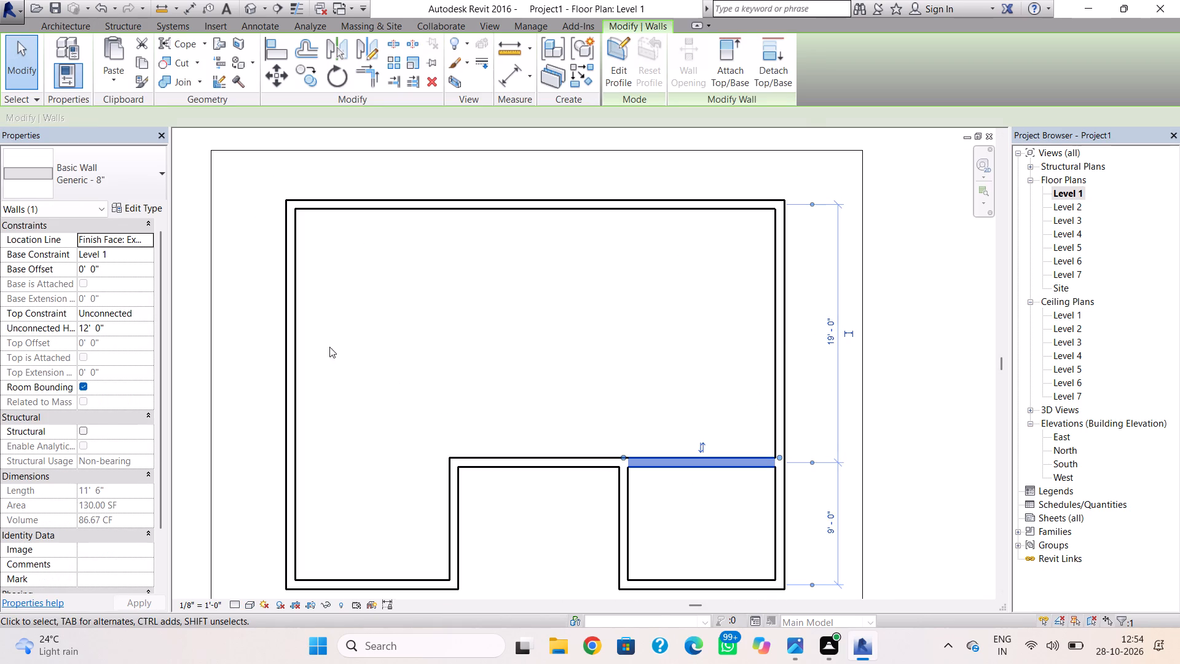
pyautogui.click(149, 60)
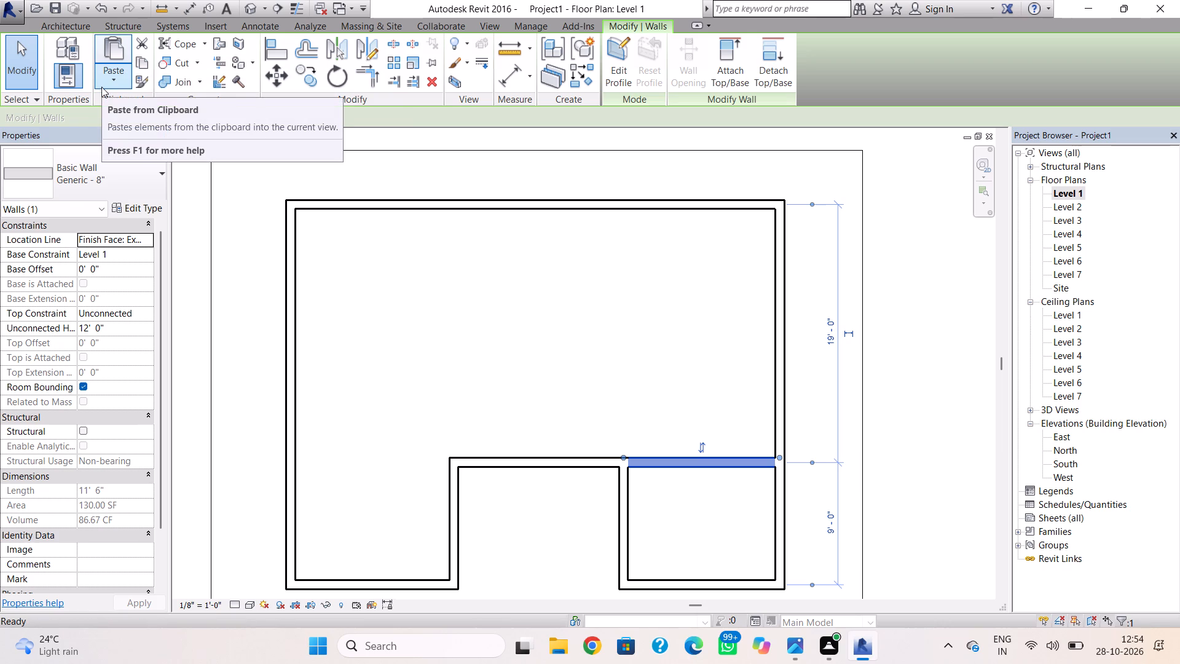
pyautogui.click(101, 87)
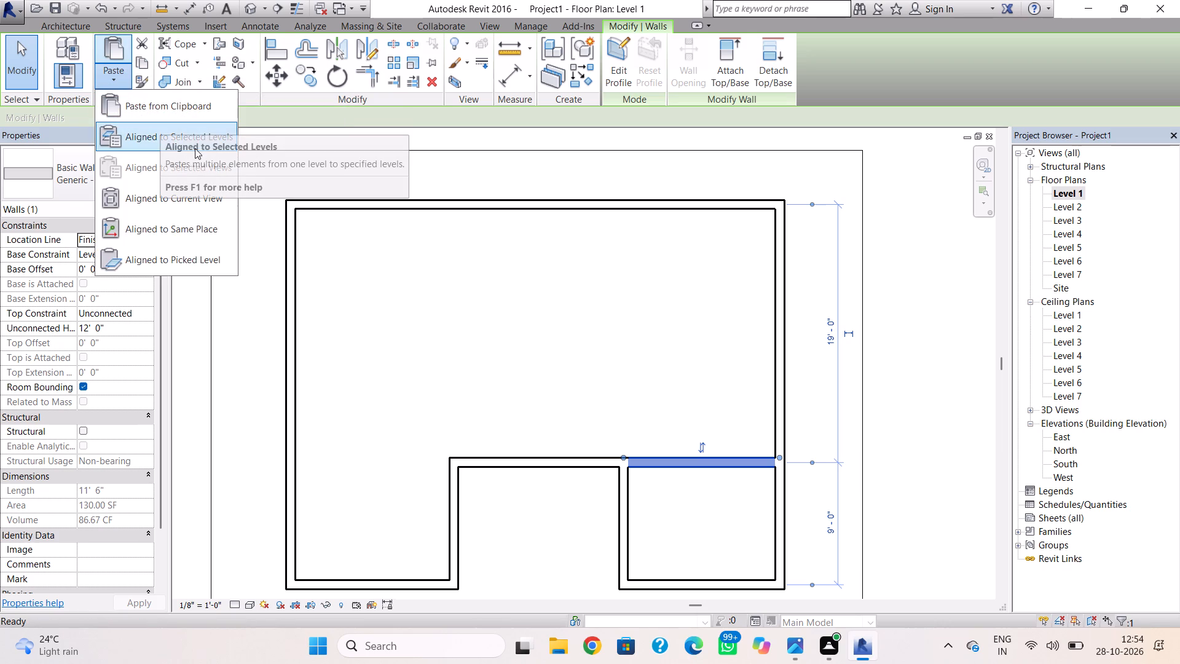
pyautogui.click(141, 135)
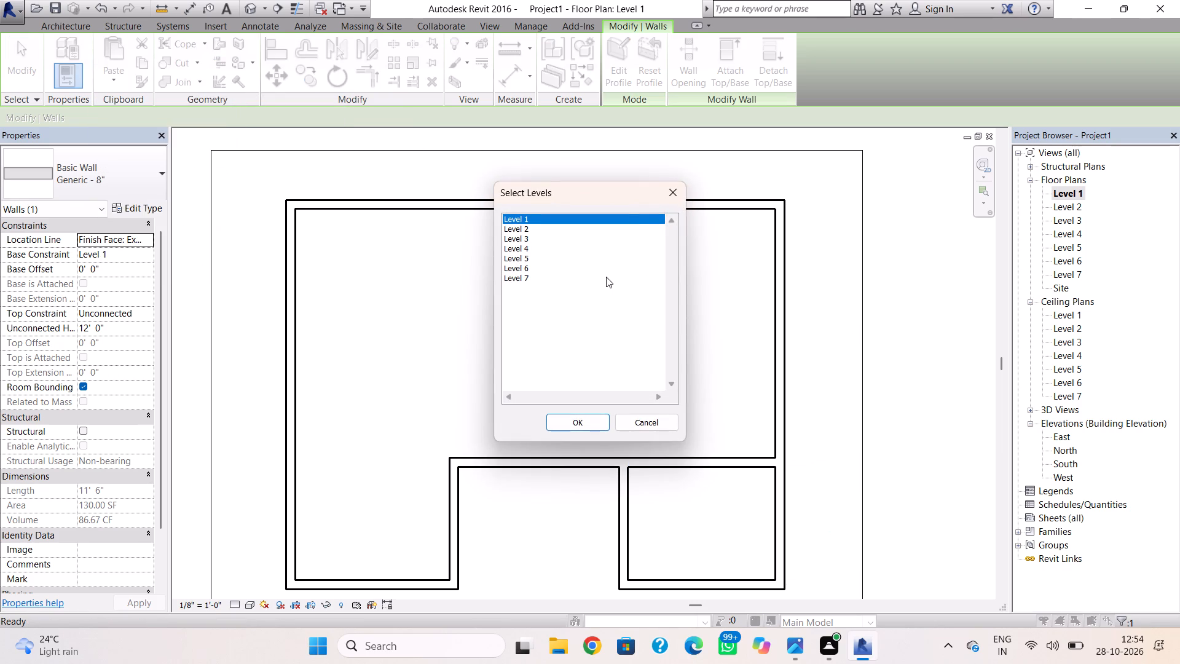
pyautogui.click(520, 226)
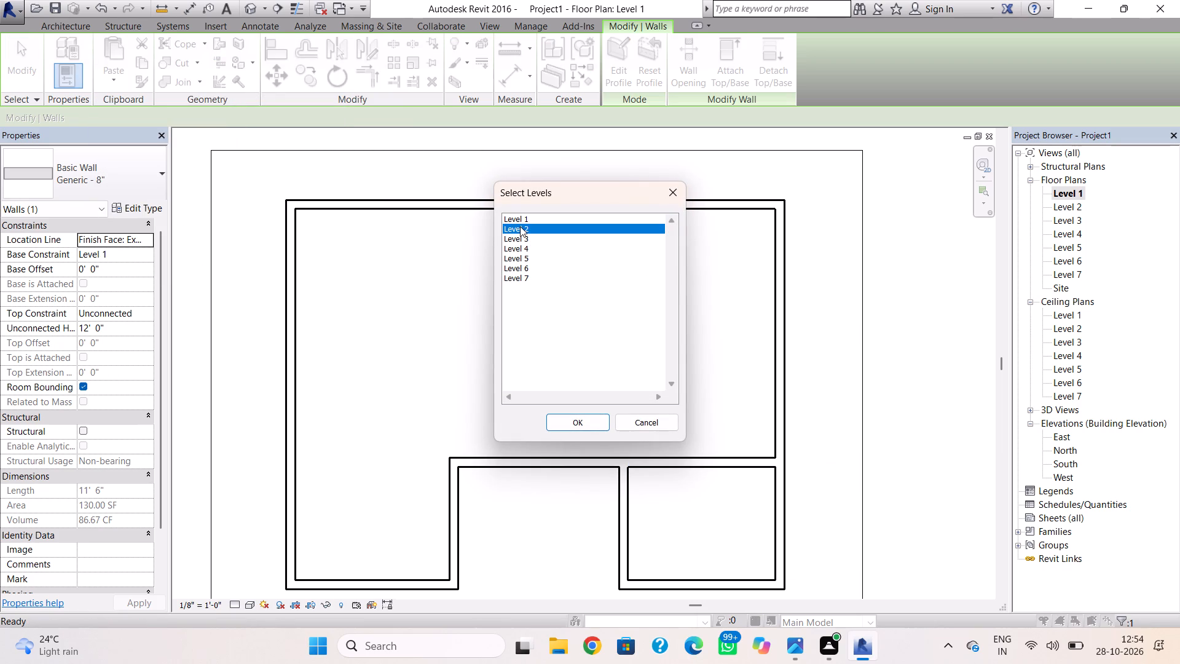
pyautogui.click(581, 417)
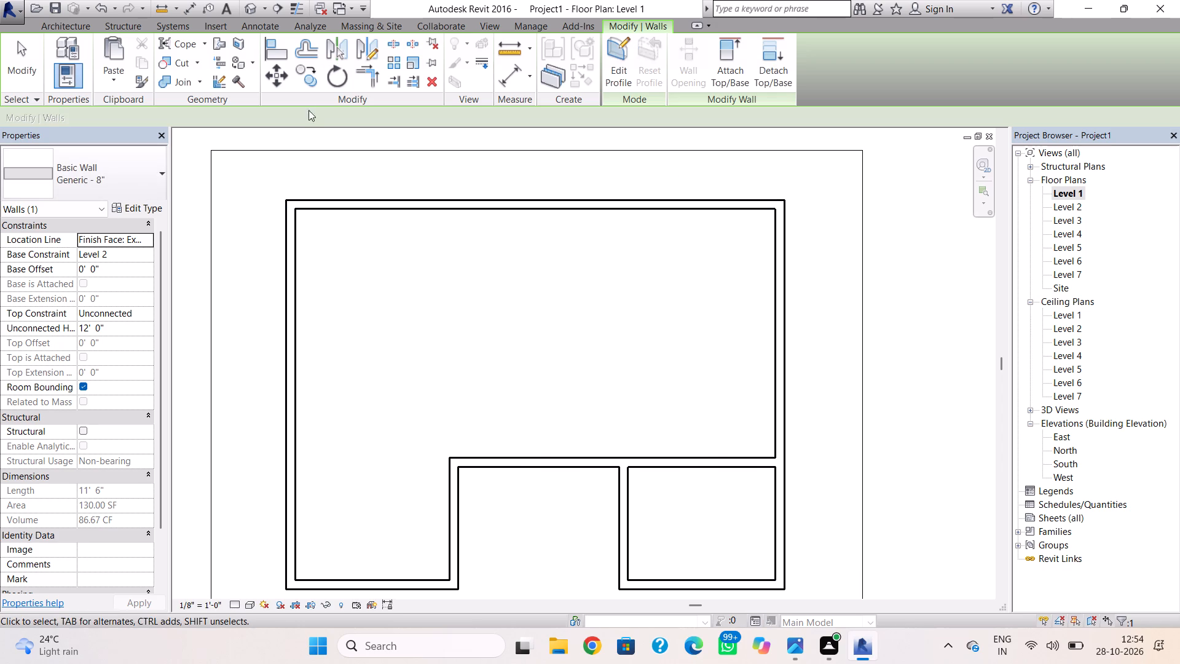
pyautogui.click(252, 7)
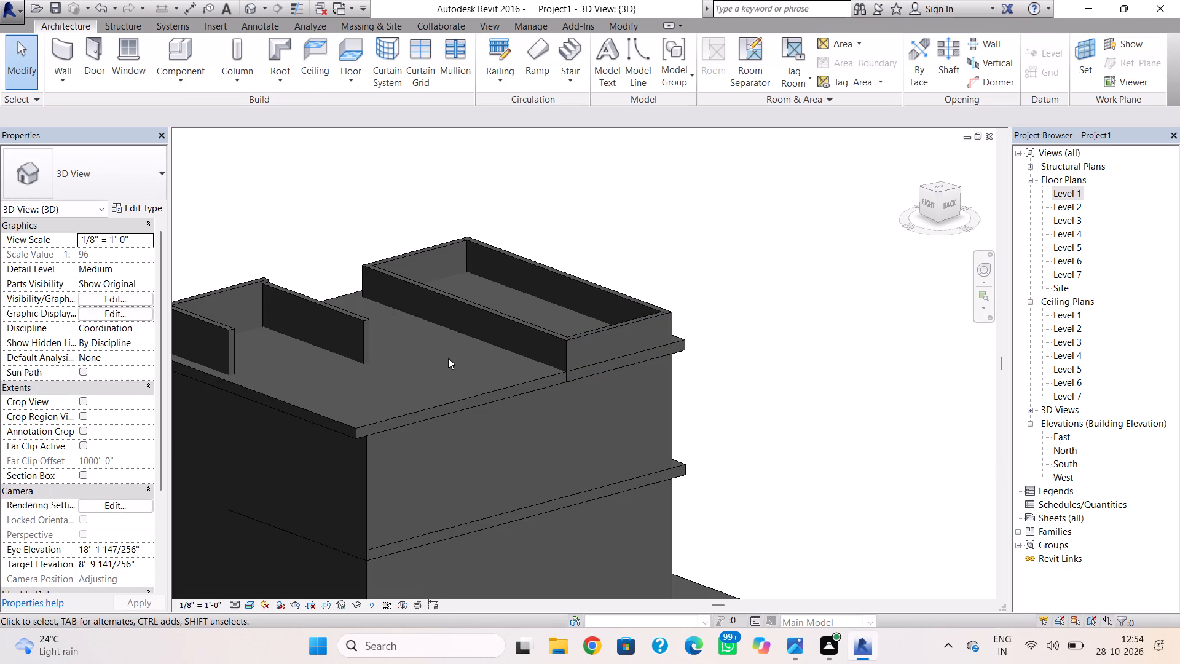
pyautogui.click(360, 325)
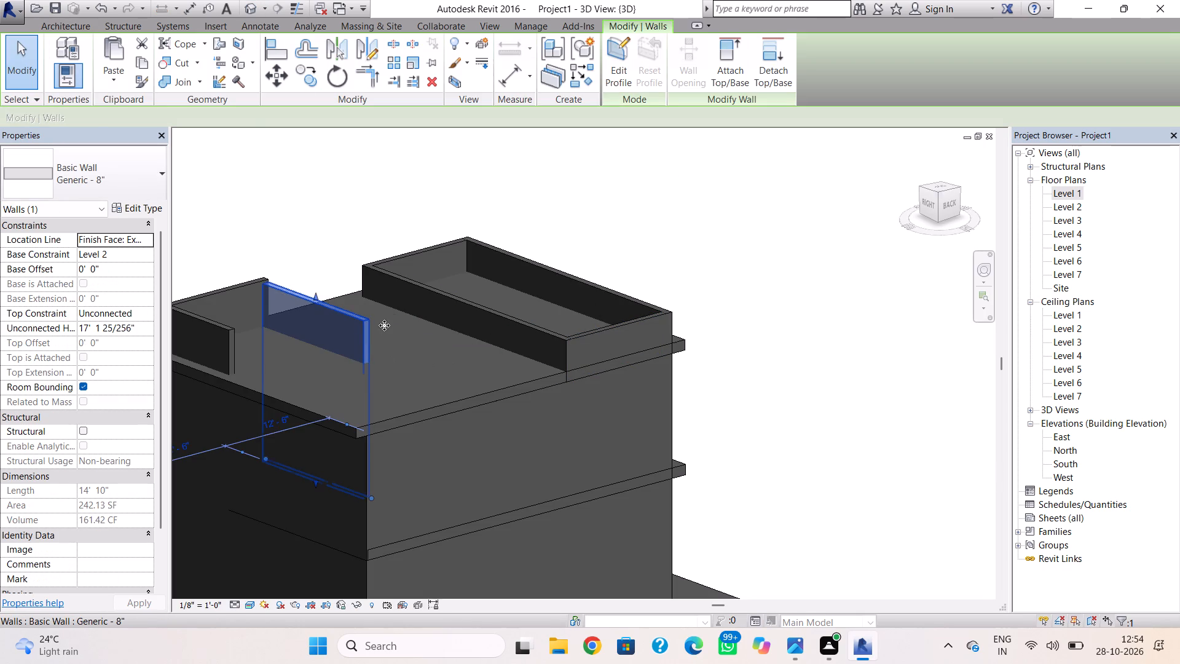
pyautogui.press('Escape')
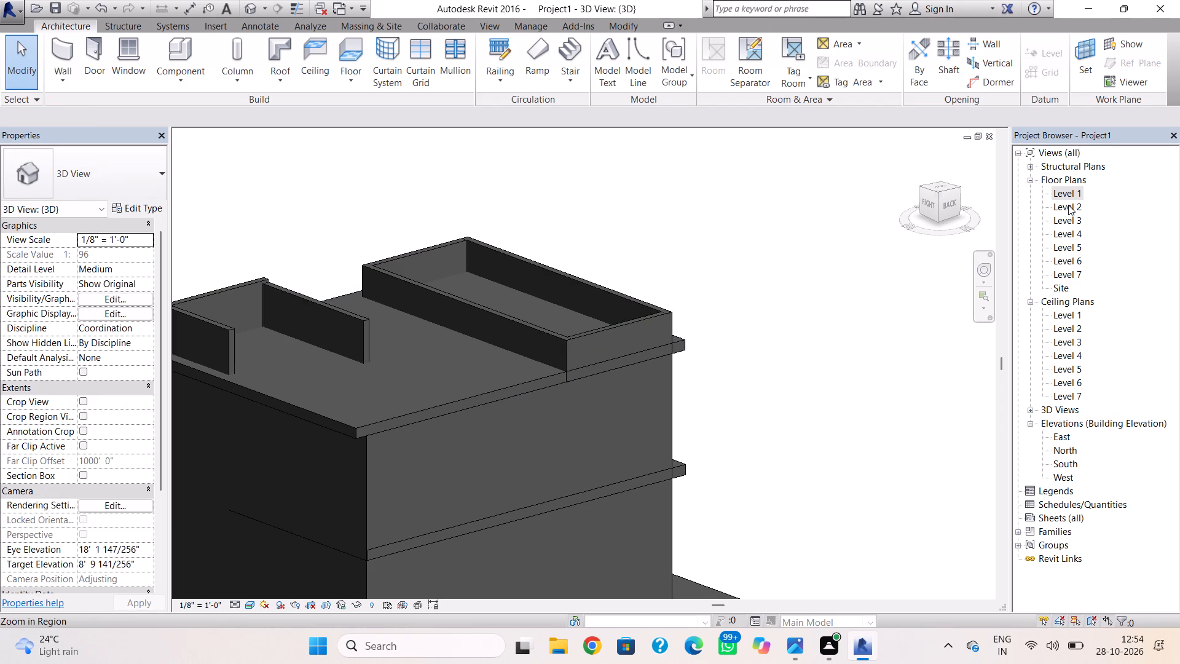
# Copy the same Level 1 southeast room partition to Level 3 in the same position and return to 3D.
pyautogui.doubleClick(1068, 194)
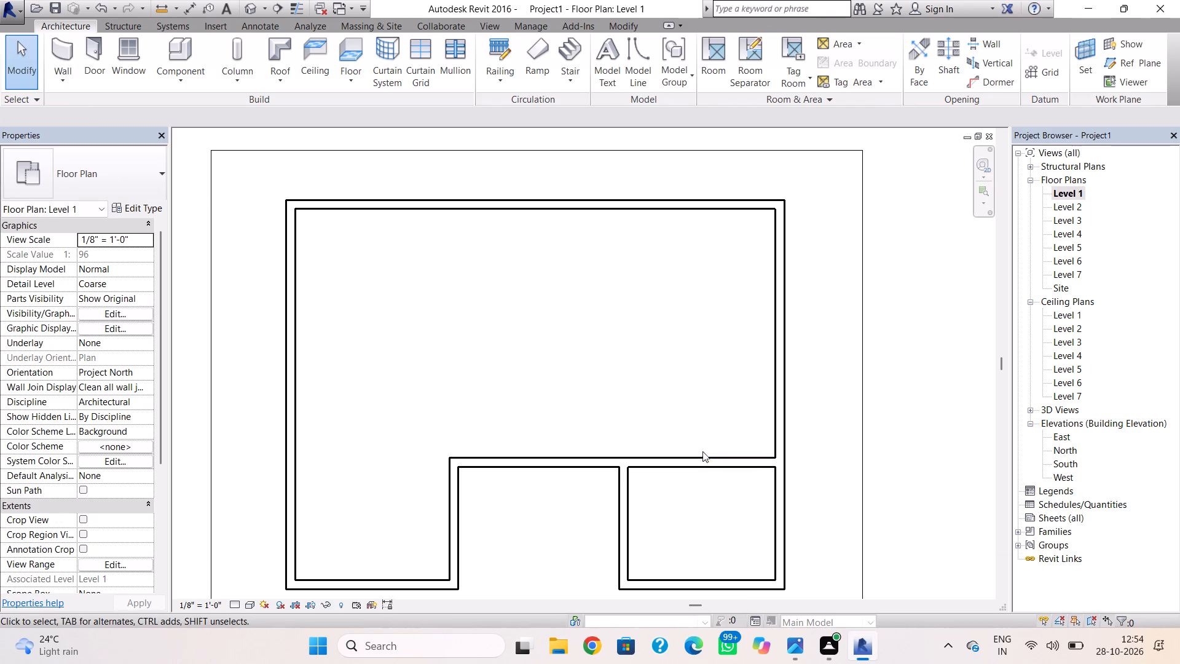
pyautogui.click(711, 465)
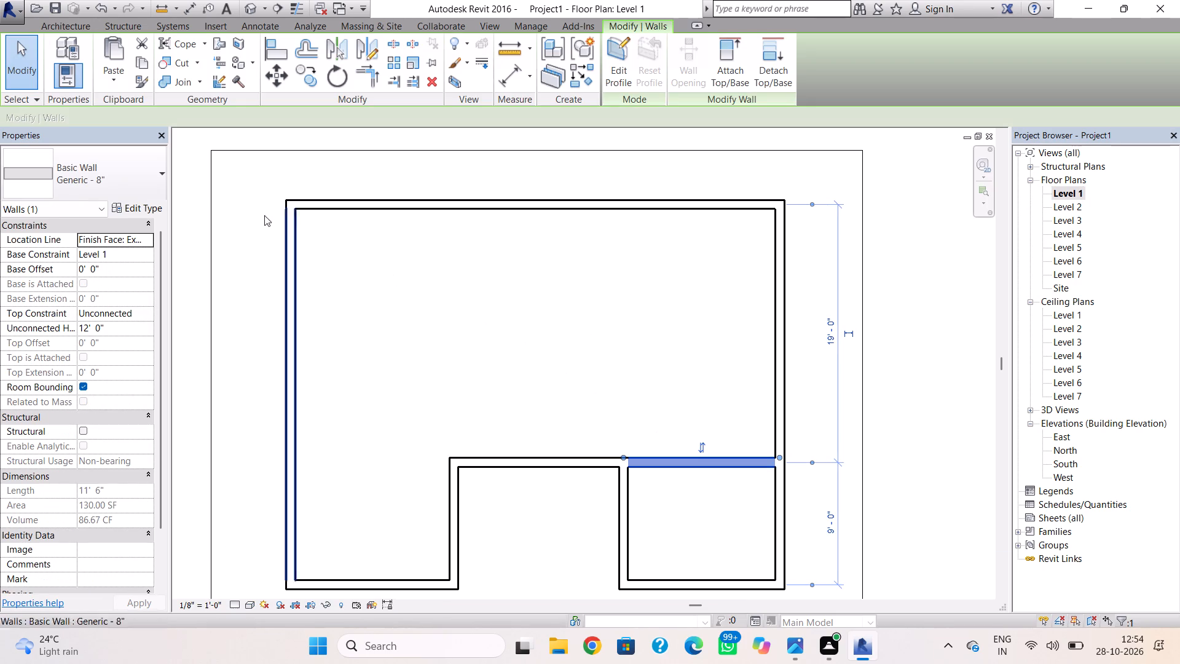
pyautogui.click(147, 64)
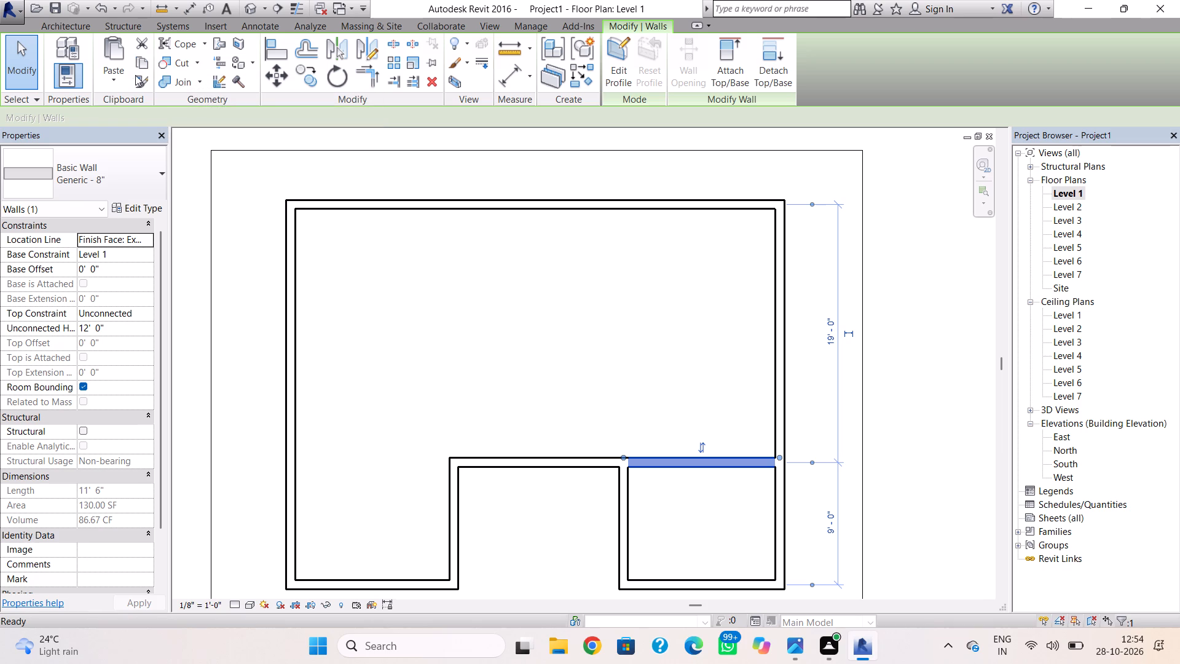
pyautogui.click(124, 88)
pyautogui.click(163, 141)
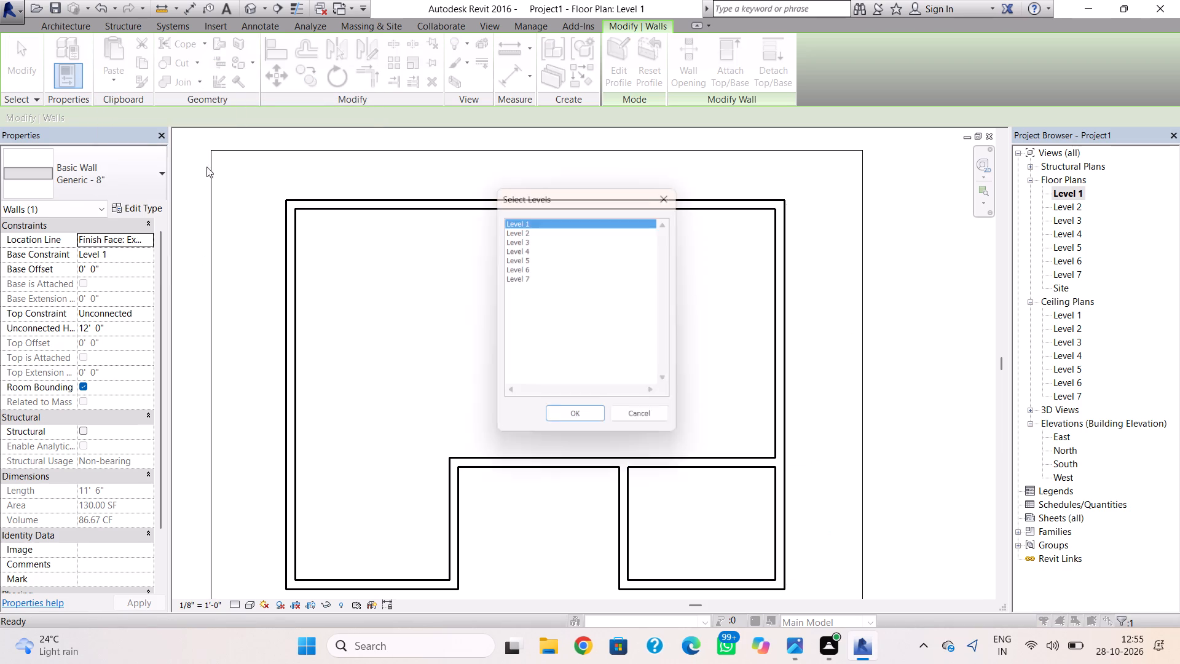
pyautogui.click(527, 240)
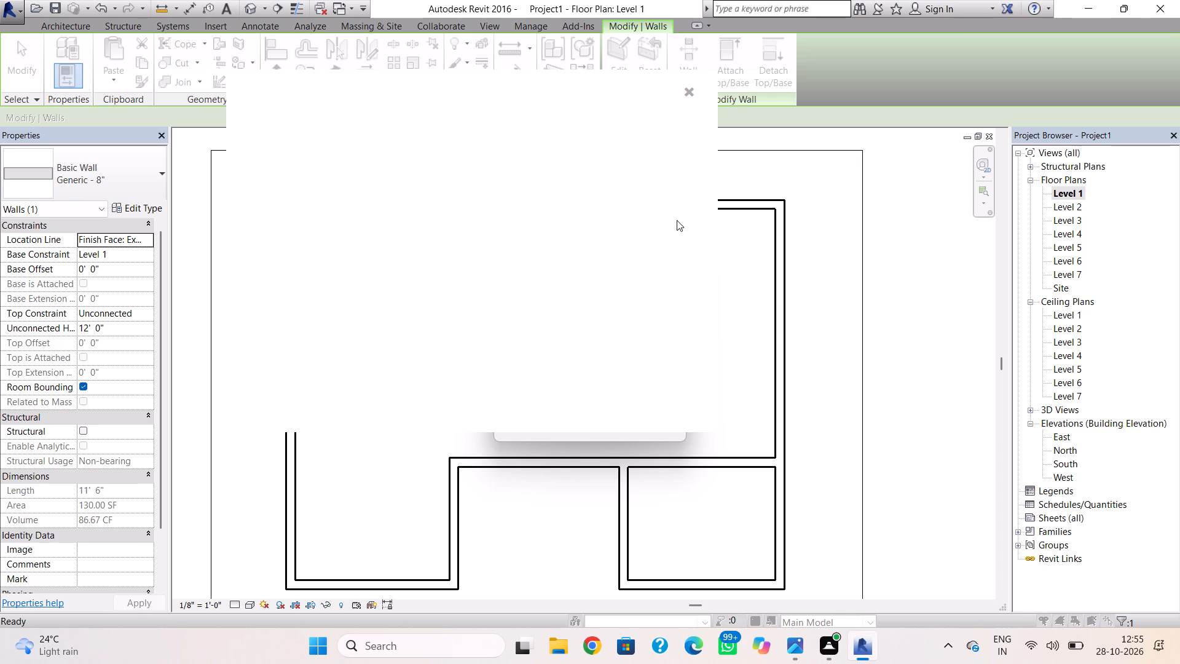
pyautogui.click(690, 94)
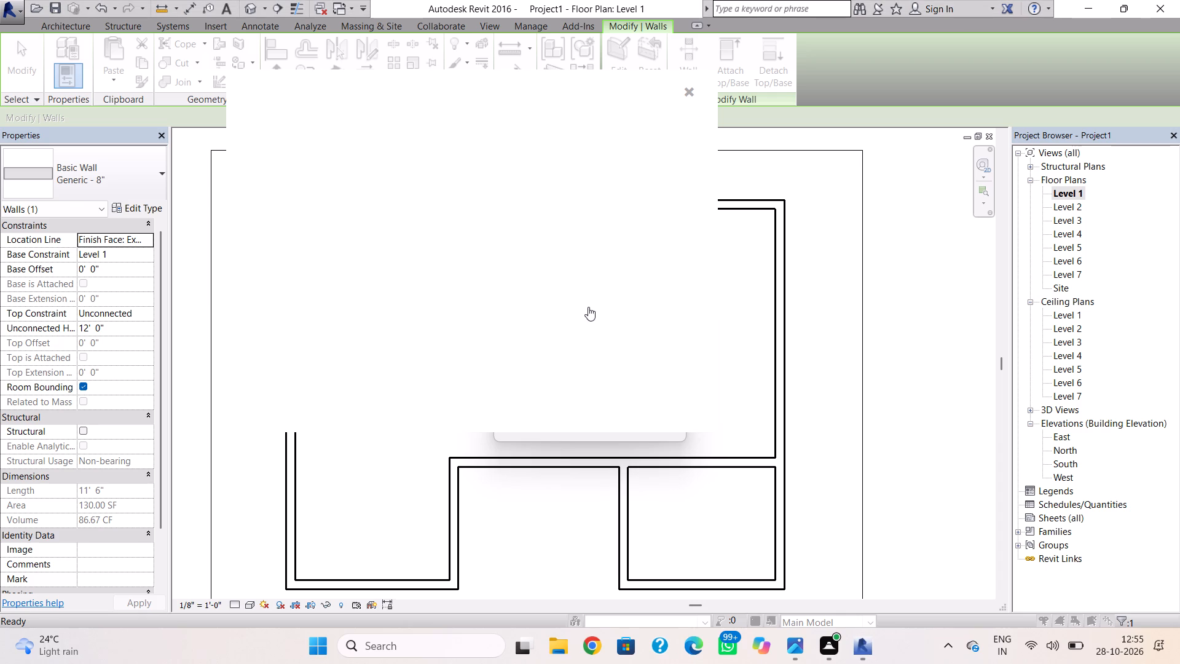
pyautogui.click(564, 425)
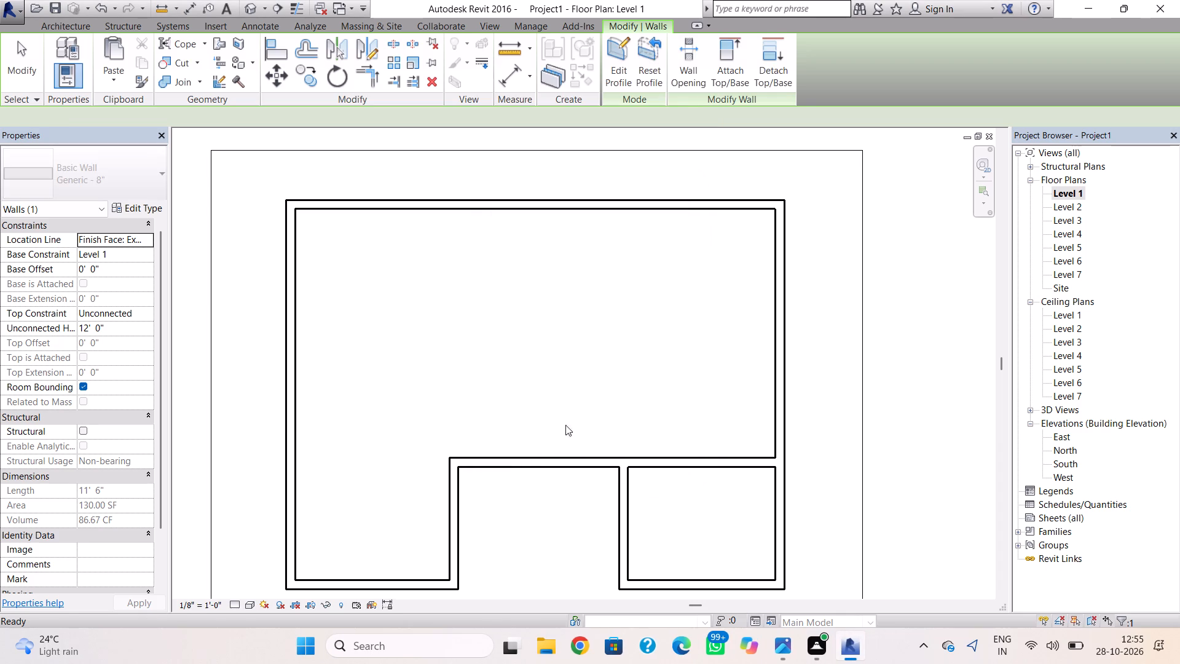
pyautogui.click(245, 10)
# Lower the top of the copied Level 3 partition wall to about 6'-8" high.
pyautogui.moveTo(424, 352); pyautogui.dragTo(454, 363, button='right')
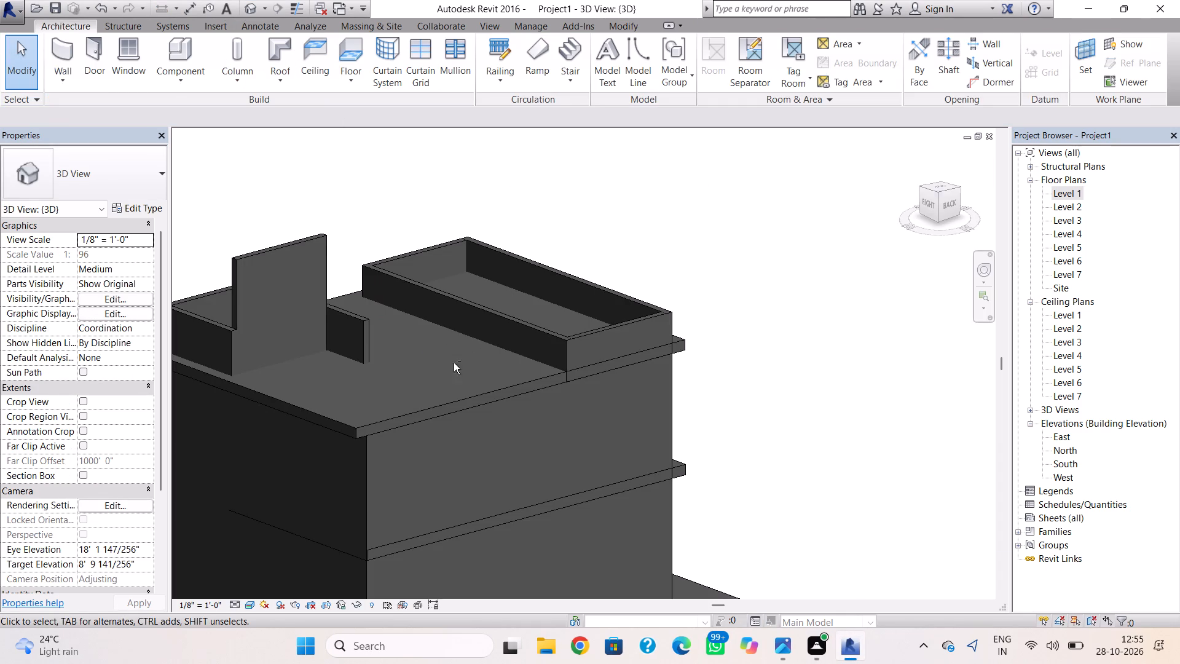
pyautogui.moveTo(454, 363); pyautogui.dragTo(543, 376, button='right')
pyautogui.press('Escape')
pyautogui.keyDown('shift'); pyautogui.moveTo(414, 387); pyautogui.dragTo(557, 395, button='right'); pyautogui.keyUp('shift')
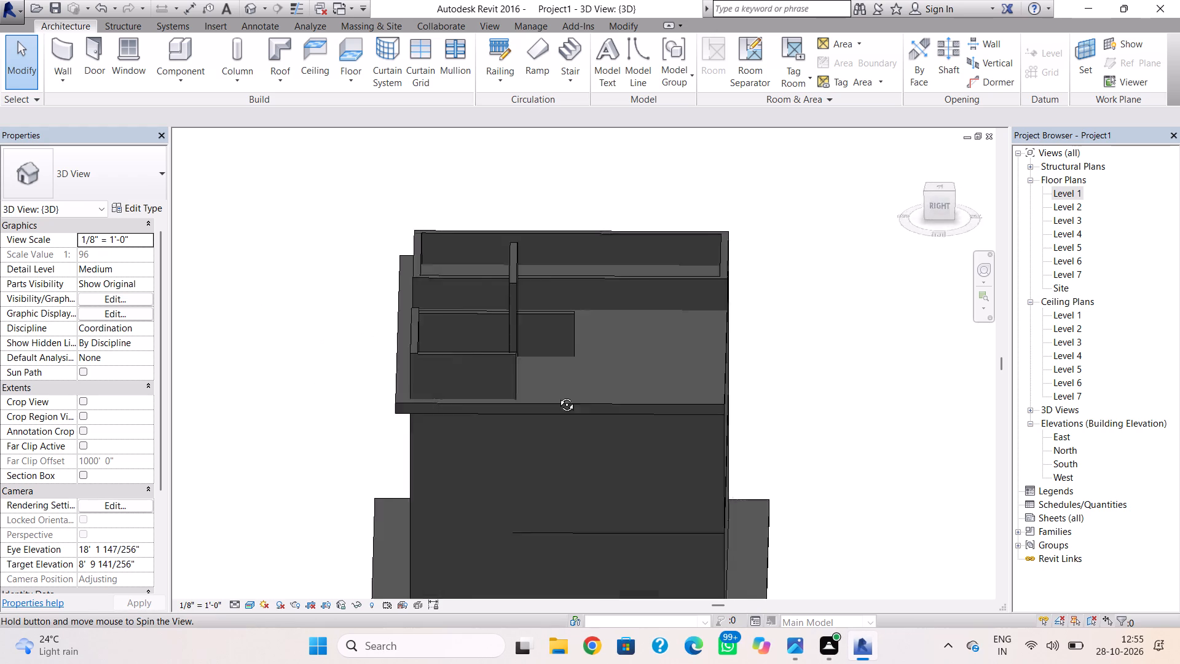
pyautogui.keyDown('shift'); pyautogui.moveTo(557, 395); pyautogui.dragTo(626, 437, button='right'); pyautogui.keyUp('shift')
pyautogui.click(653, 293)
pyautogui.keyDown('shift'); pyautogui.moveTo(622, 341); pyautogui.dragTo(625, 349, button='right'); pyautogui.keyUp('shift')
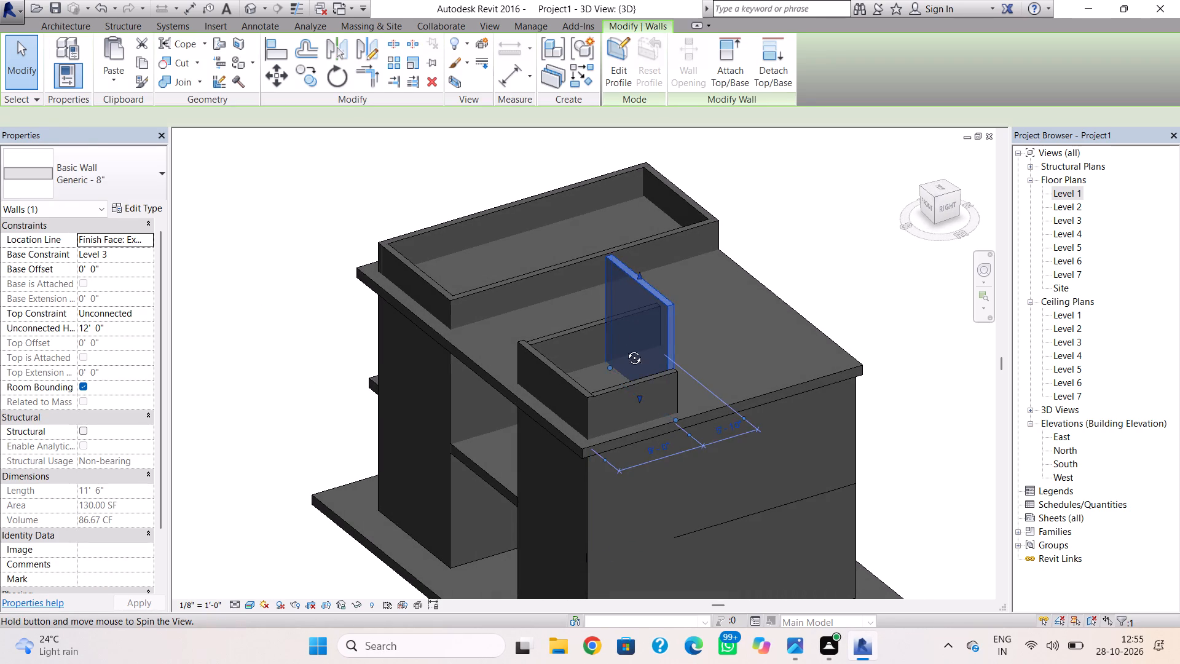
pyautogui.keyDown('shift'); pyautogui.moveTo(625, 349); pyautogui.dragTo(755, 355, button='right'); pyautogui.keyUp('shift')
pyautogui.moveTo(636, 275); pyautogui.dragTo(636, 292)
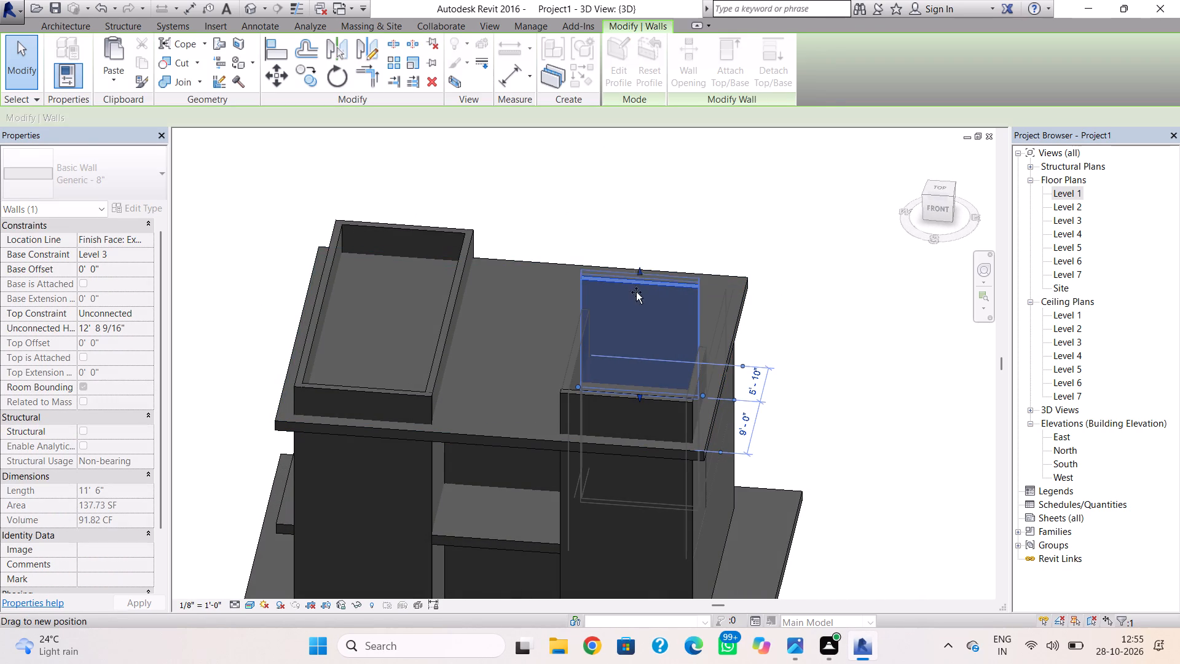
pyautogui.moveTo(636, 292); pyautogui.dragTo(635, 331)
pyautogui.press('Escape')
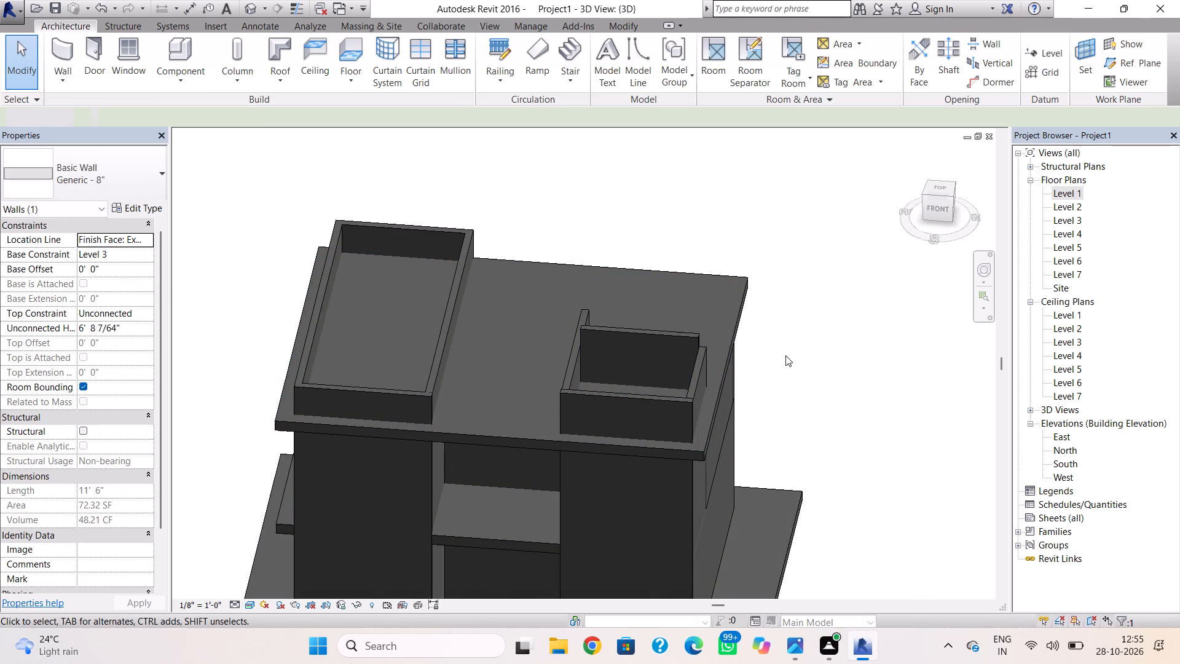
# Lower the Level 3 partition wall further towards the tops of the southeast enclosure walls, to about 5'-4" high.
pyautogui.keyDown('shift'); pyautogui.moveTo(835, 370); pyautogui.dragTo(651, 357, button='right'); pyautogui.keyUp('shift')
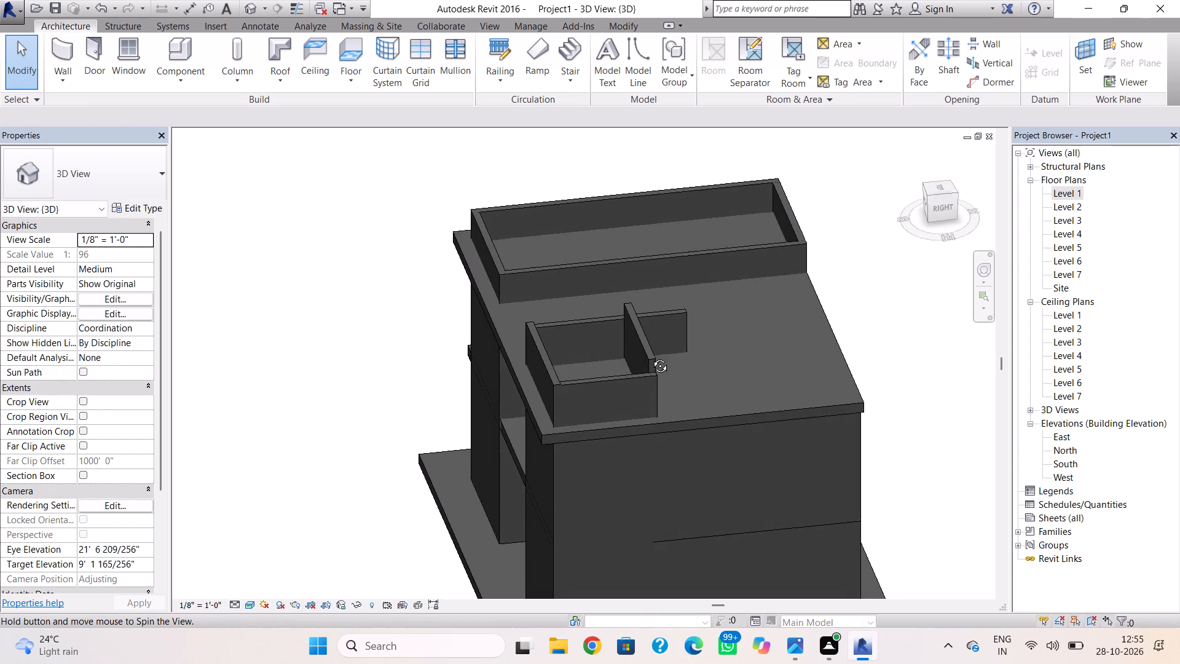
pyautogui.keyDown('shift'); pyautogui.moveTo(651, 357); pyautogui.dragTo(855, 403, button='right'); pyautogui.keyUp('shift')
pyautogui.scroll(3, 659, 337)
pyautogui.click(659, 337)
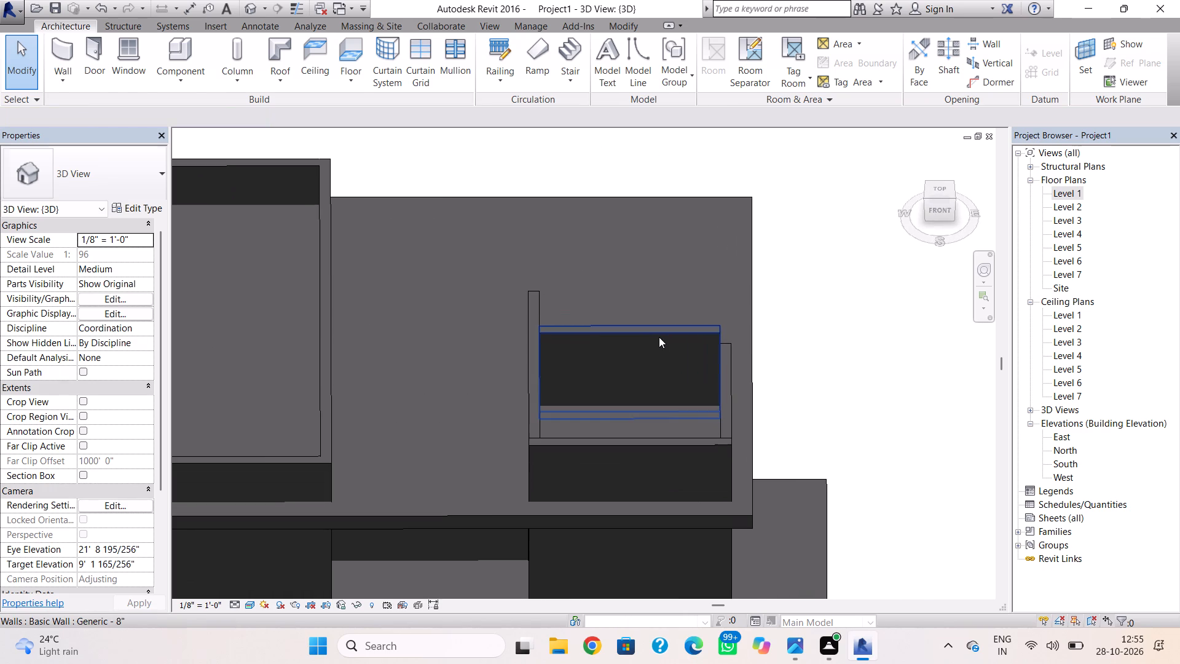
pyautogui.moveTo(629, 325); pyautogui.dragTo(631, 342)
pyautogui.press('Escape')
pyautogui.keyDown('shift'); pyautogui.moveTo(825, 351); pyautogui.dragTo(559, 298, button='right'); pyautogui.keyUp('shift')
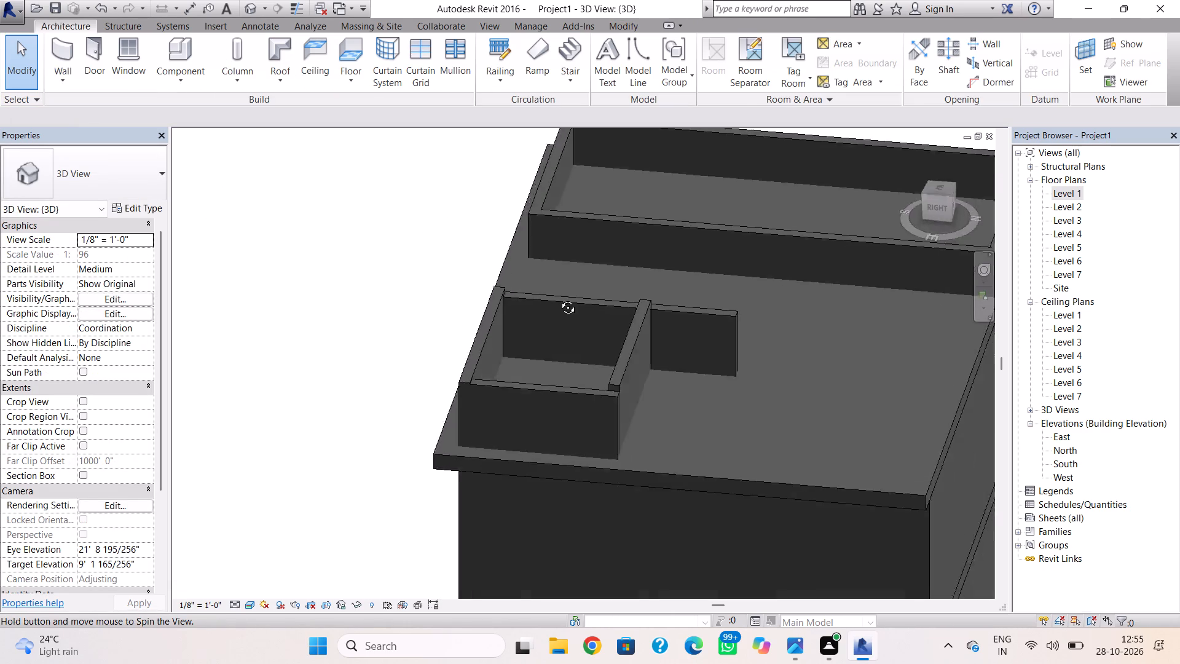
pyautogui.keyDown('shift'); pyautogui.moveTo(559, 298); pyautogui.dragTo(576, 231, button='right'); pyautogui.keyUp('shift')
pyautogui.click(631, 354)
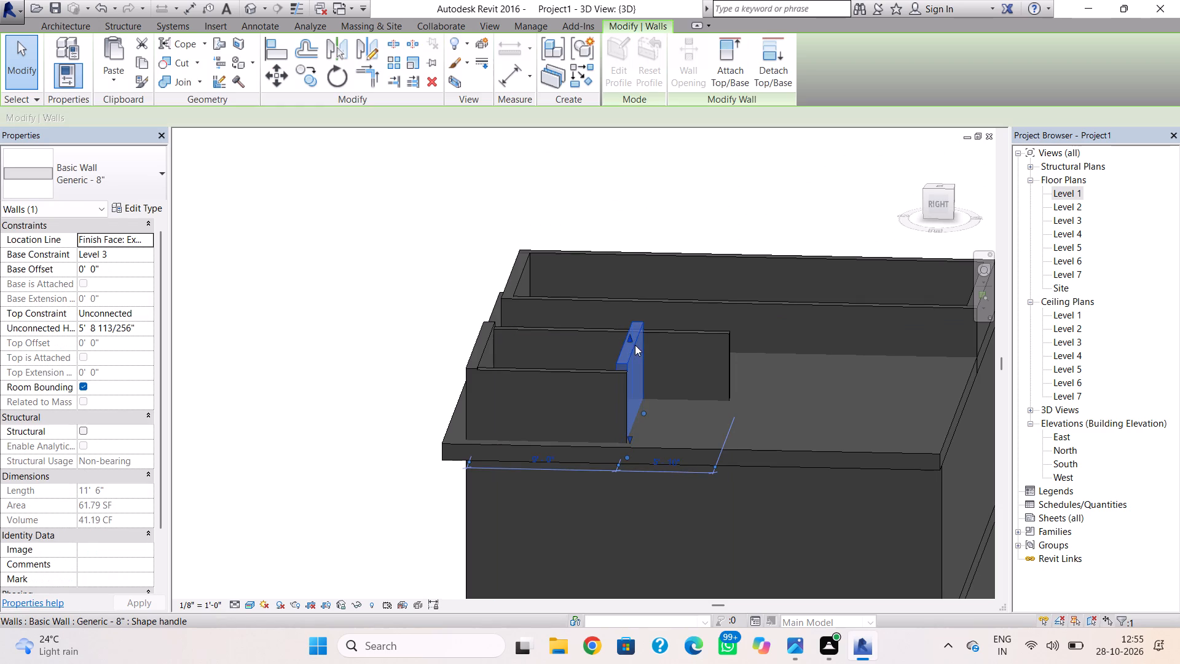
pyautogui.moveTo(630, 340); pyautogui.dragTo(631, 349)
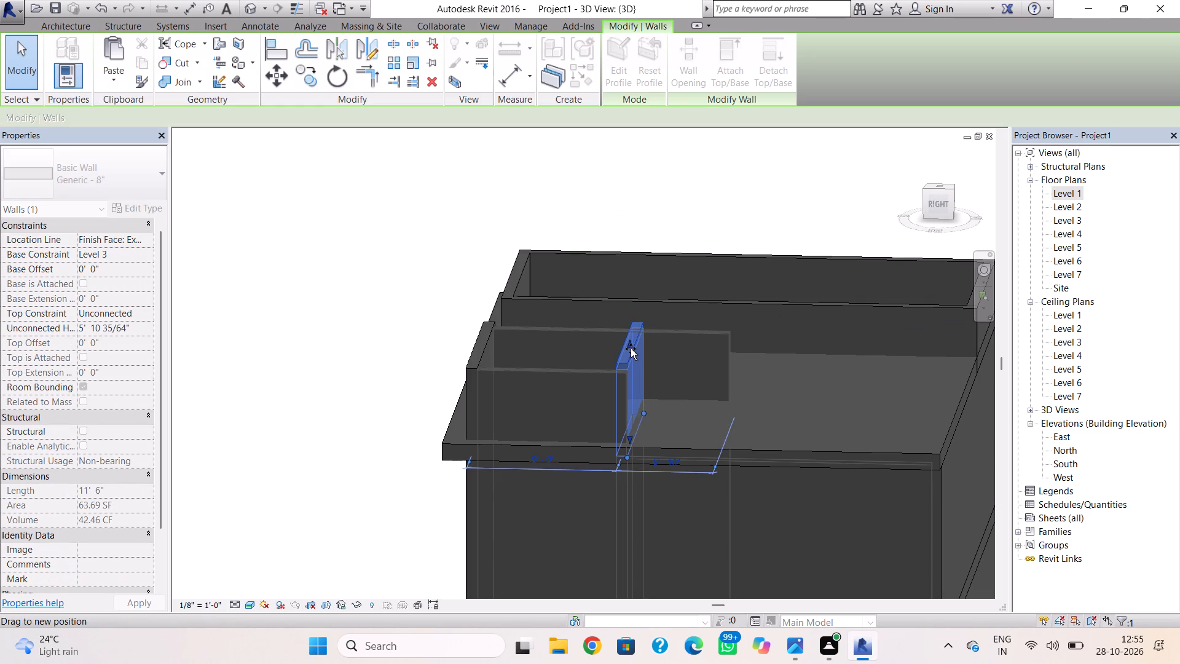
pyautogui.moveTo(631, 349); pyautogui.dragTo(631, 349)
pyautogui.press('Escape')
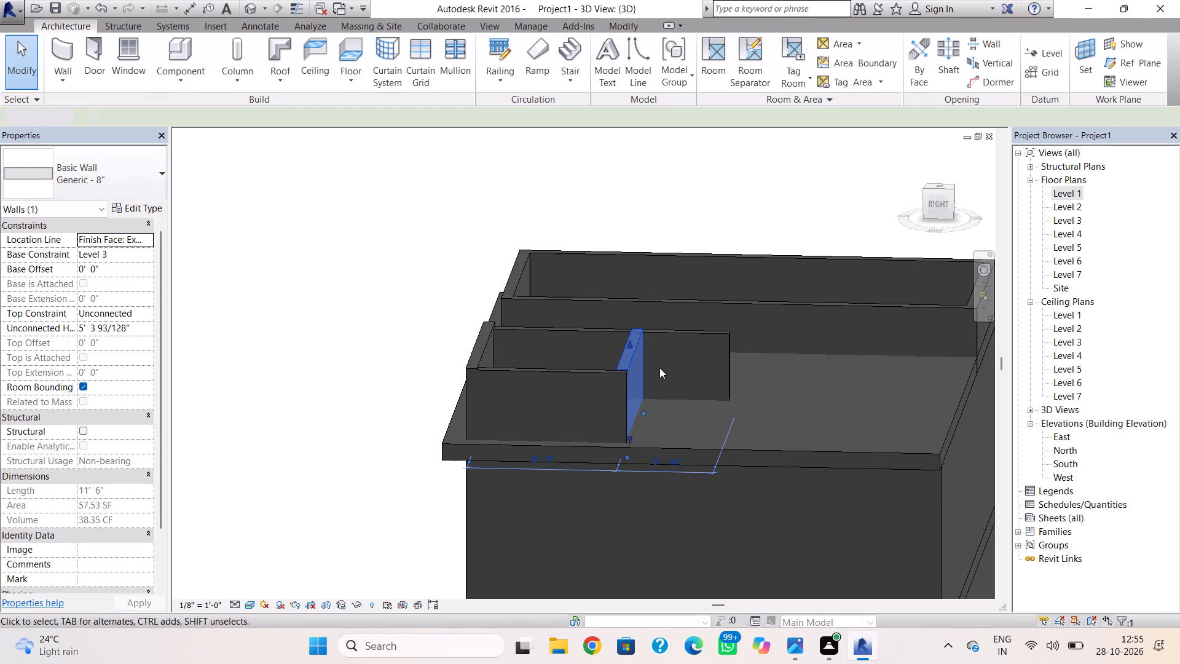
# Fine-tune the Level 3 partition wall's top flush with the adjoining southeast enclosure walls, about 5'-3 1/2" high.
pyautogui.scroll(6, 633, 363)
pyautogui.click(621, 356)
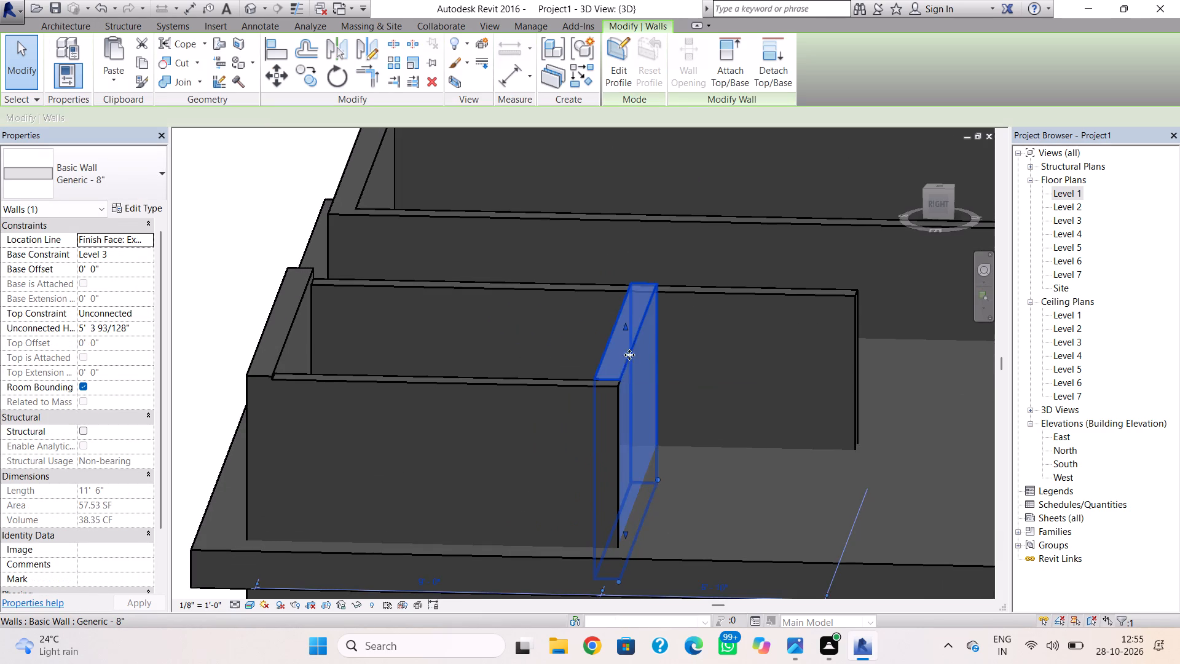
pyautogui.scroll(3, 630, 340)
pyautogui.click(625, 328)
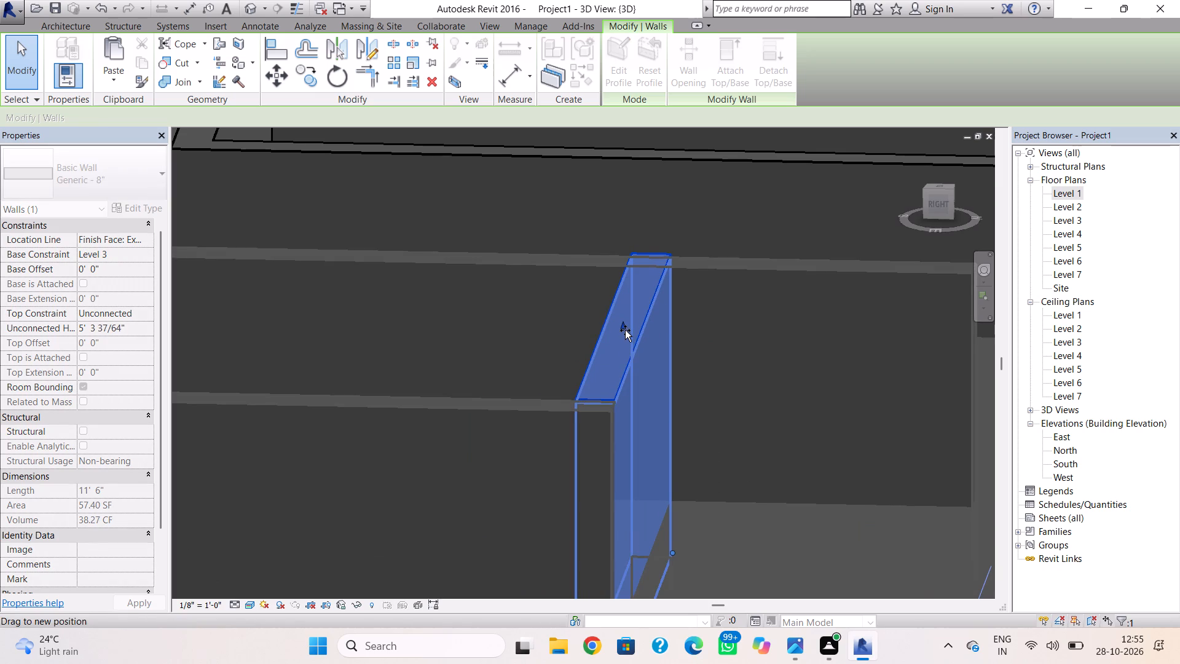
pyautogui.press('Escape')
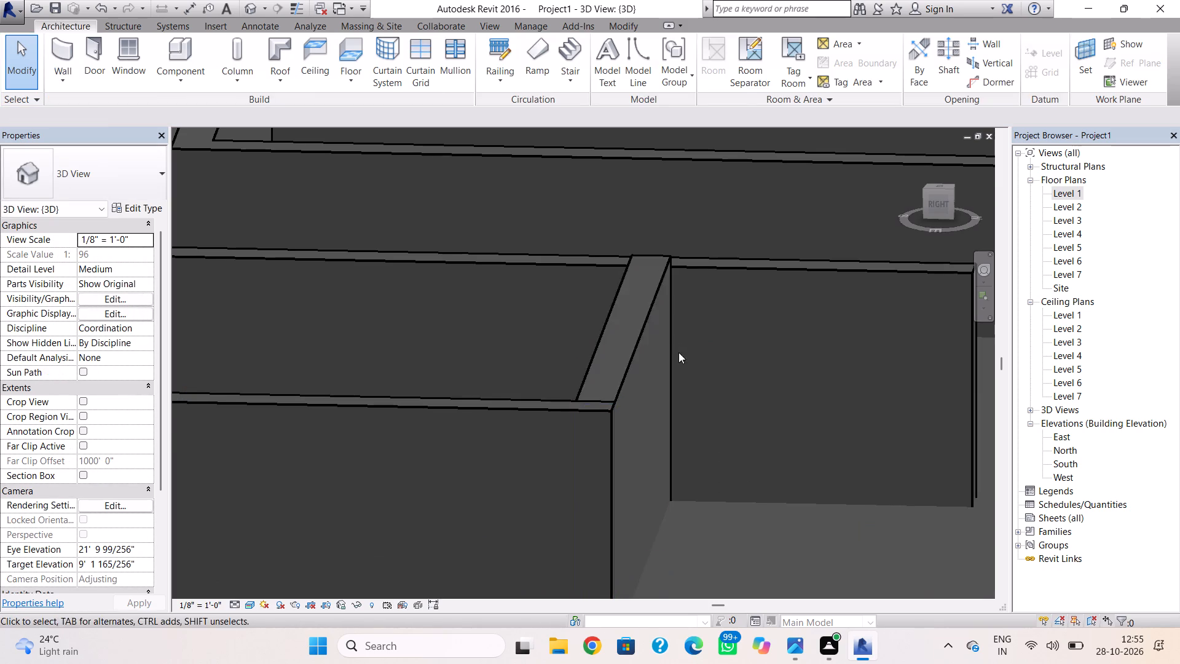
# Raise the top of the southeast enclosure's long west-side wall to about 24'-8" unconnected height.
pyautogui.keyDown('shift'); pyautogui.moveTo(655, 356); pyautogui.dragTo(926, 400, button='right'); pyautogui.keyUp('shift')
pyautogui.keyDown('shift'); pyautogui.moveTo(883, 395); pyautogui.dragTo(840, 395, button='right'); pyautogui.keyUp('shift')
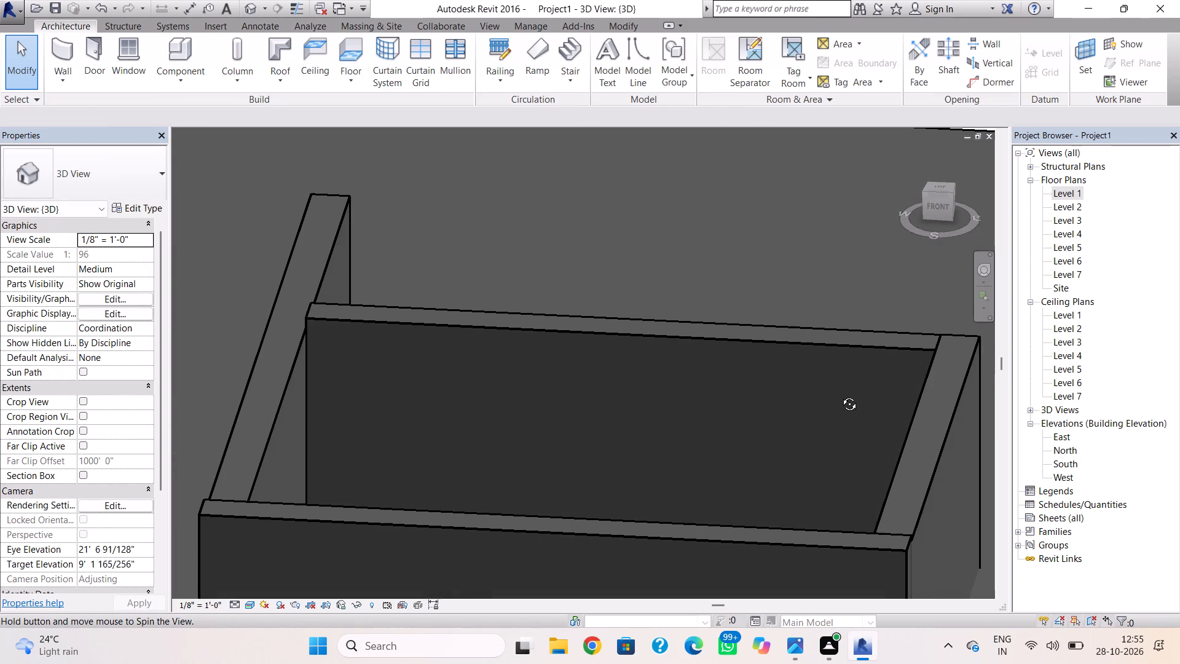
pyautogui.keyDown('shift'); pyautogui.moveTo(840, 395); pyautogui.dragTo(840, 393, button='right'); pyautogui.keyUp('shift')
pyautogui.scroll(-3, 588, 368)
pyautogui.moveTo(581, 371); pyautogui.dragTo(629, 356, button='middle')
pyautogui.keyDown('shift'); pyautogui.moveTo(575, 349); pyautogui.dragTo(660, 360, button='right'); pyautogui.keyUp('shift')
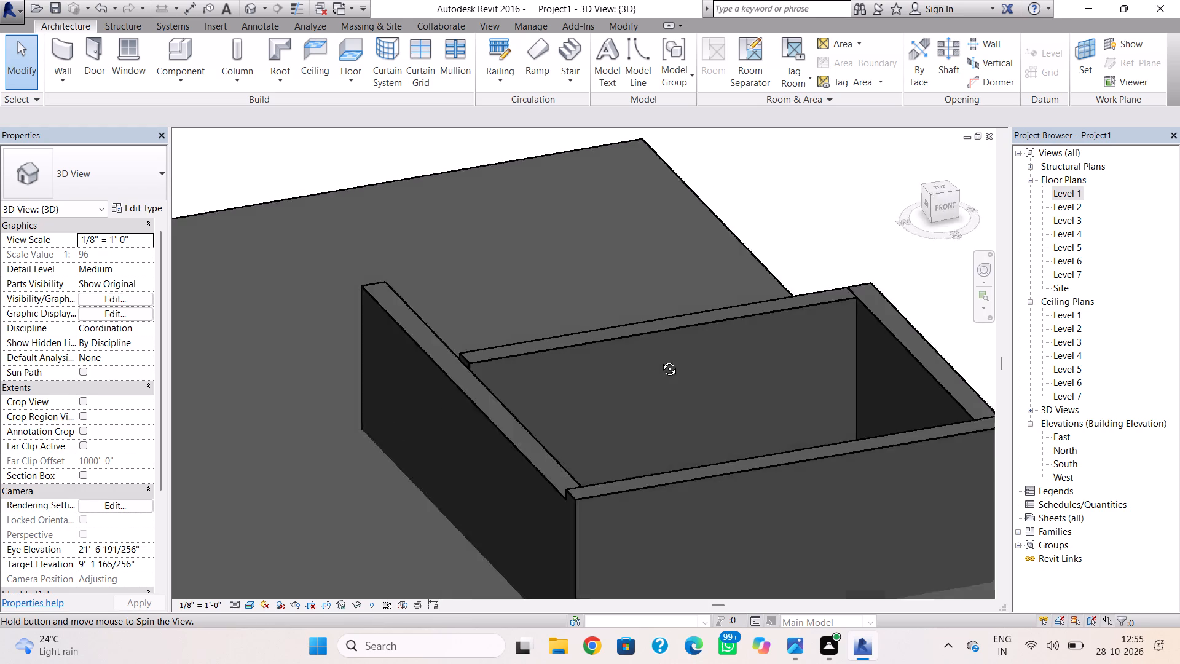
pyautogui.keyDown('shift'); pyautogui.moveTo(660, 360); pyautogui.dragTo(699, 342, button='right'); pyautogui.keyUp('shift')
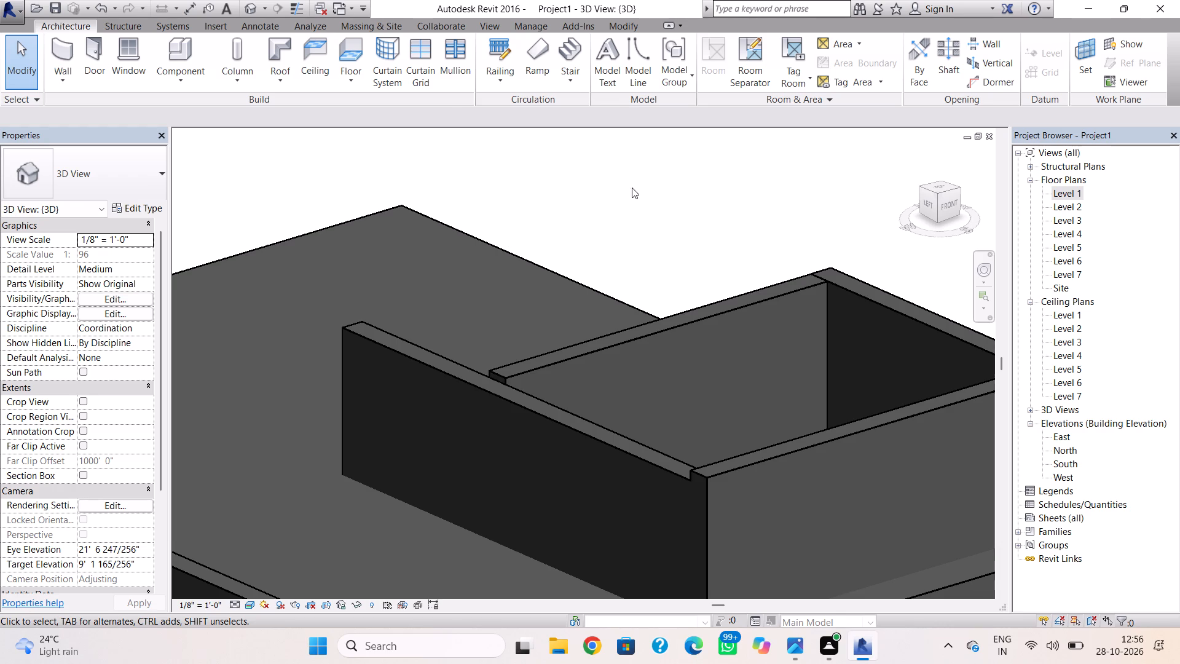
pyautogui.scroll(-4, 680, 297)
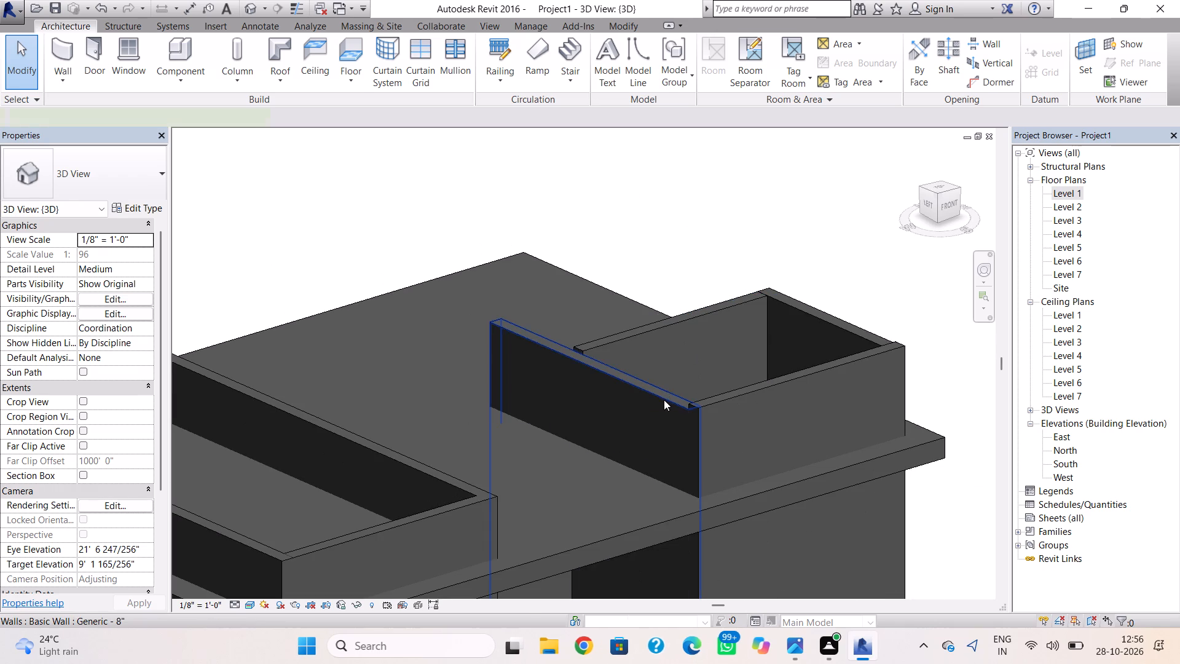
pyautogui.click(664, 400)
pyautogui.scroll(2, 632, 385)
pyautogui.scroll(-3, 631, 374)
pyautogui.moveTo(625, 353); pyautogui.dragTo(615, 329, button='middle')
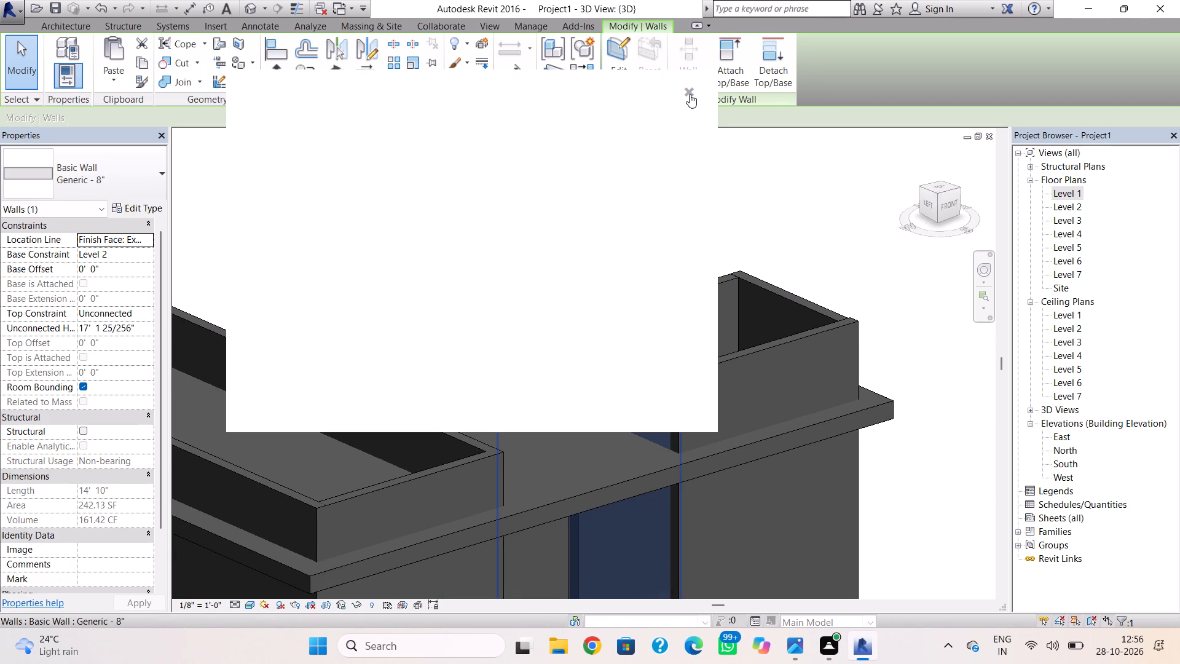
pyautogui.click(690, 94)
pyautogui.moveTo(586, 331); pyautogui.dragTo(587, 325)
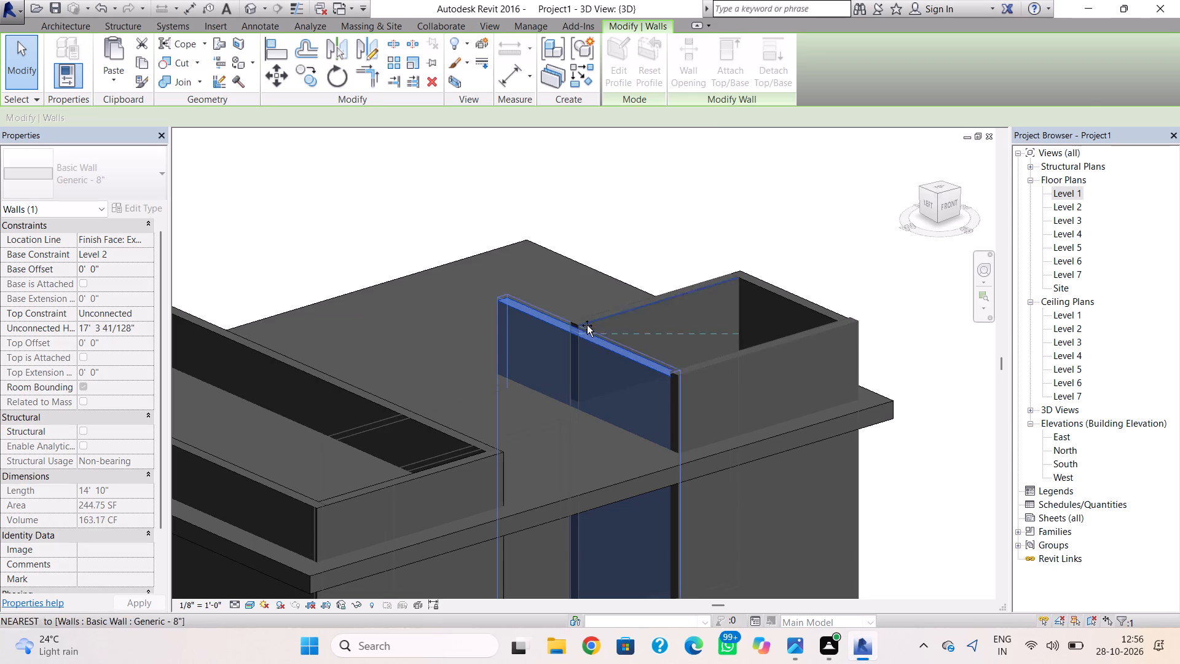
pyautogui.moveTo(587, 325); pyautogui.dragTo(584, 202)
# Raise the southeast enclosure's south wall level with the heightened west-side wall, to about 36'-11 3/4" unconnected height.
pyautogui.moveTo(872, 363); pyautogui.dragTo(791, 360, button='right')
pyautogui.keyDown('shift'); pyautogui.moveTo(850, 338); pyautogui.dragTo(749, 360, button='right'); pyautogui.keyUp('shift')
pyautogui.click(699, 403)
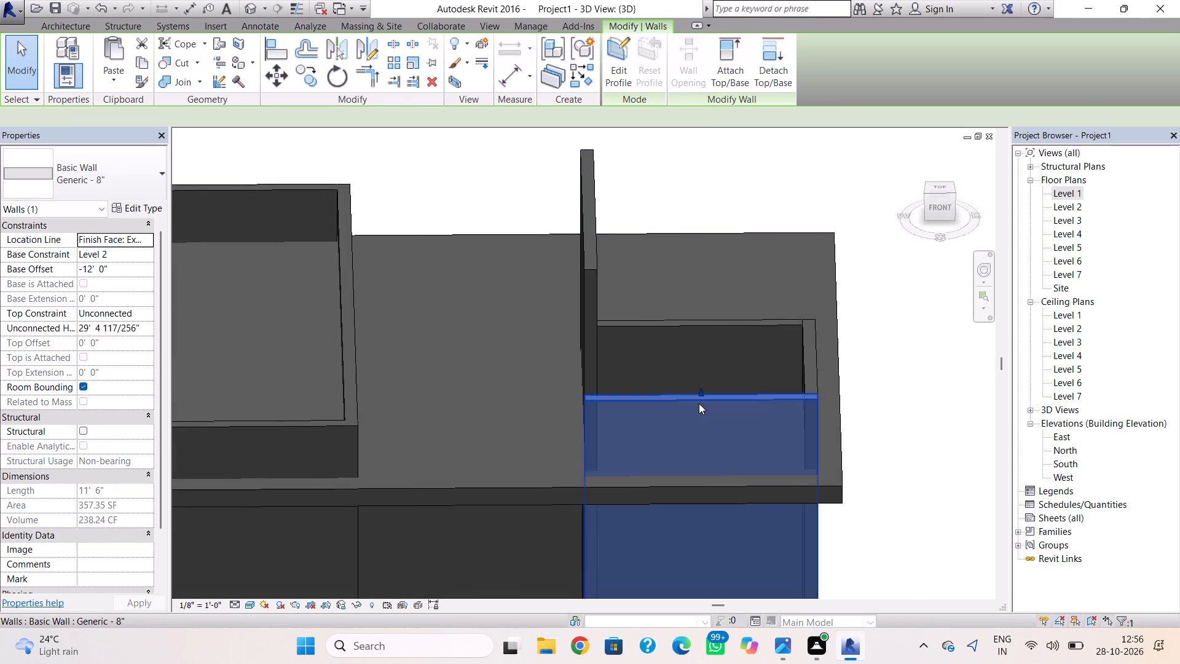
pyautogui.moveTo(702, 390); pyautogui.dragTo(691, 266)
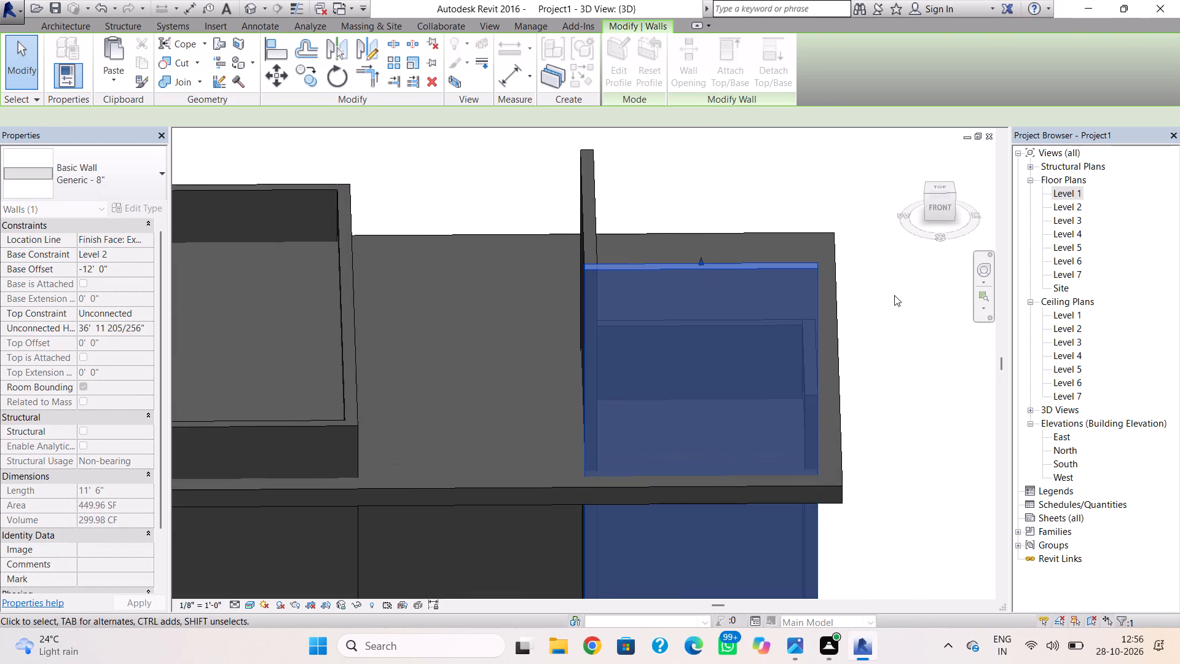
pyautogui.press('Escape')
# Raise the southeast enclosure's 9' east wall level with the other raised walls, to about 24'-9 1/4" unconnected height.
pyautogui.keyDown('shift'); pyautogui.moveTo(894, 302); pyautogui.dragTo(674, 302, button='right'); pyautogui.keyUp('shift')
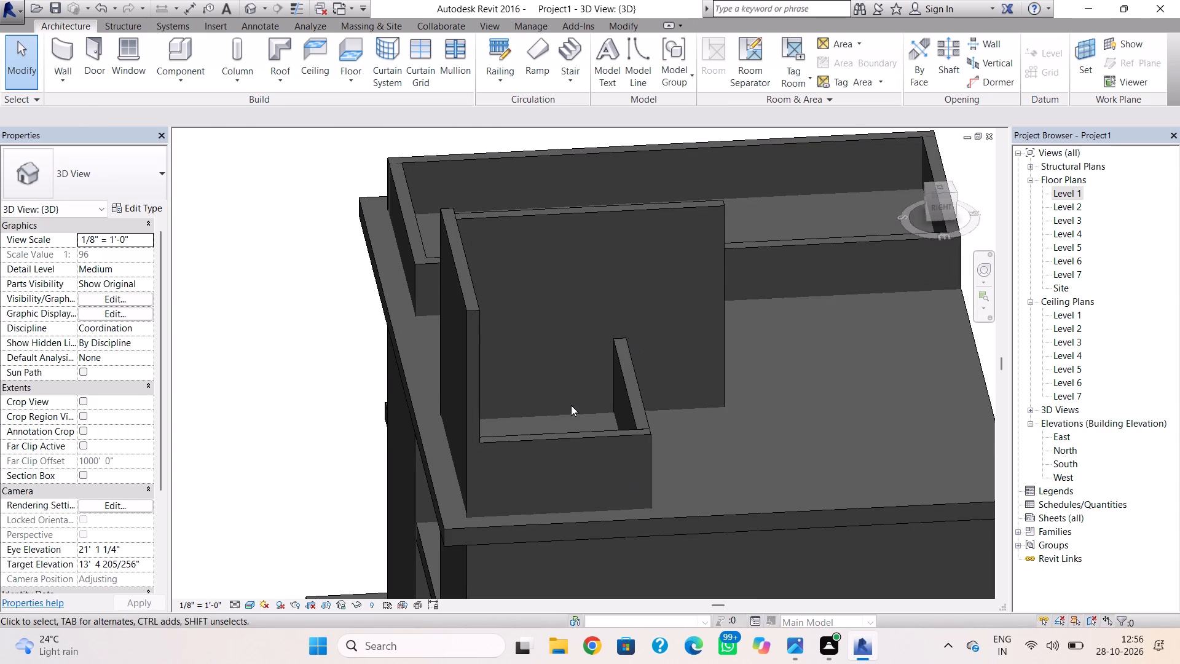
pyautogui.click(554, 439)
pyautogui.moveTo(564, 425); pyautogui.dragTo(565, 304)
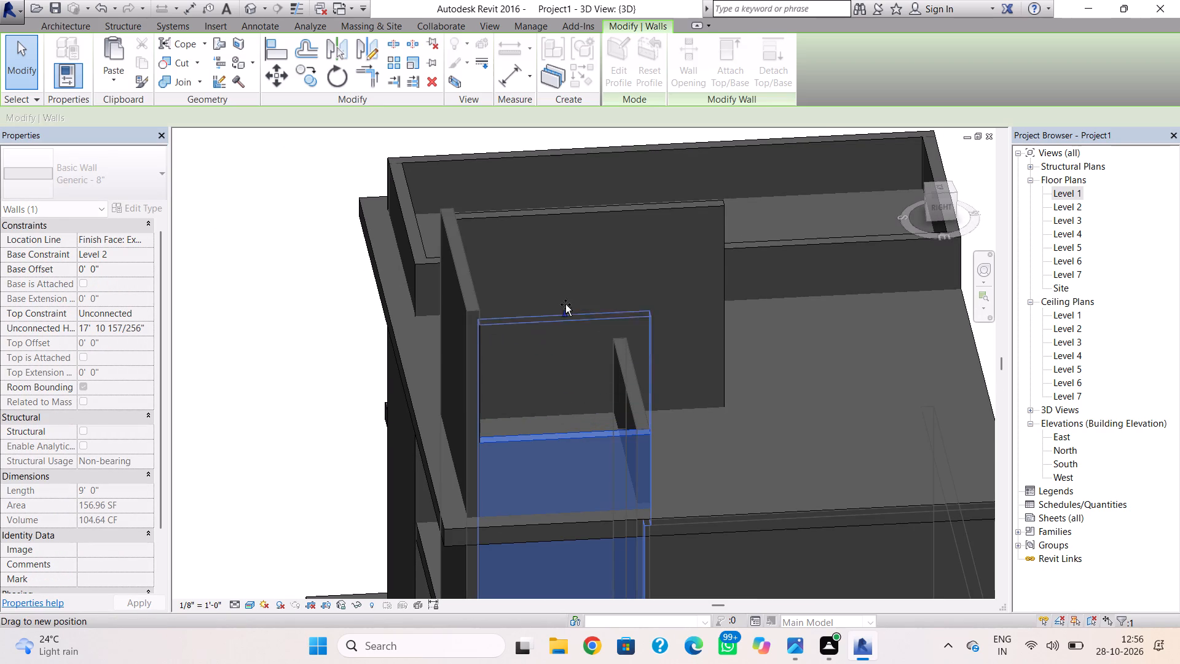
pyautogui.moveTo(565, 304); pyautogui.dragTo(567, 307)
# Raise the Level 3 partition wall closing the southeast enclosure's north side to about 12'-5 3/4" high.
pyautogui.keyDown('shift'); pyautogui.moveTo(779, 351); pyautogui.dragTo(705, 354, button='right'); pyautogui.keyUp('shift')
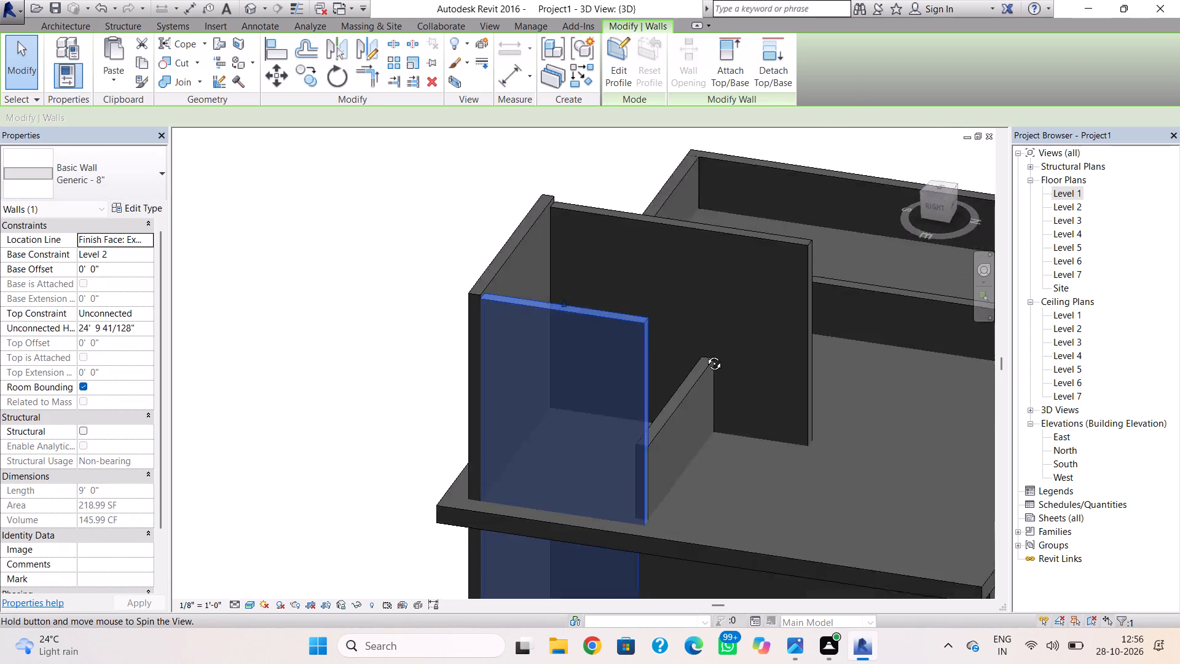
pyautogui.keyDown('shift'); pyautogui.moveTo(705, 354); pyautogui.dragTo(643, 352, button='right'); pyautogui.keyUp('shift')
pyautogui.click(698, 436)
pyautogui.moveTo(698, 424); pyautogui.dragTo(697, 409)
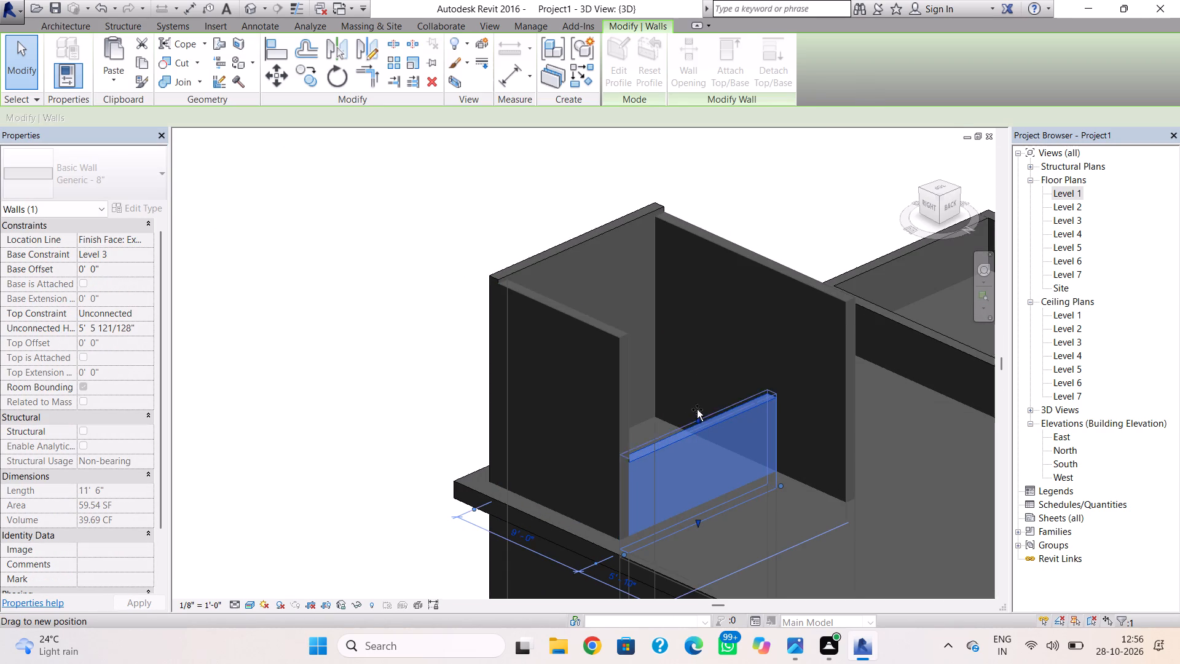
pyautogui.moveTo(697, 409); pyautogui.dragTo(697, 304)
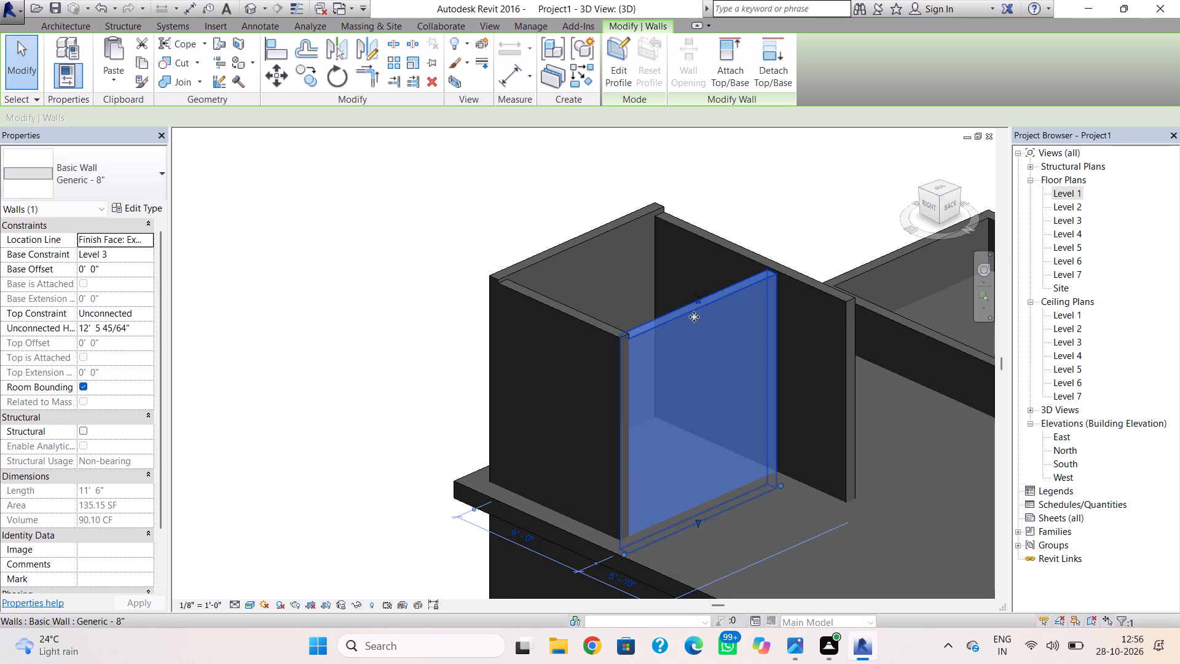
pyautogui.press('Escape')
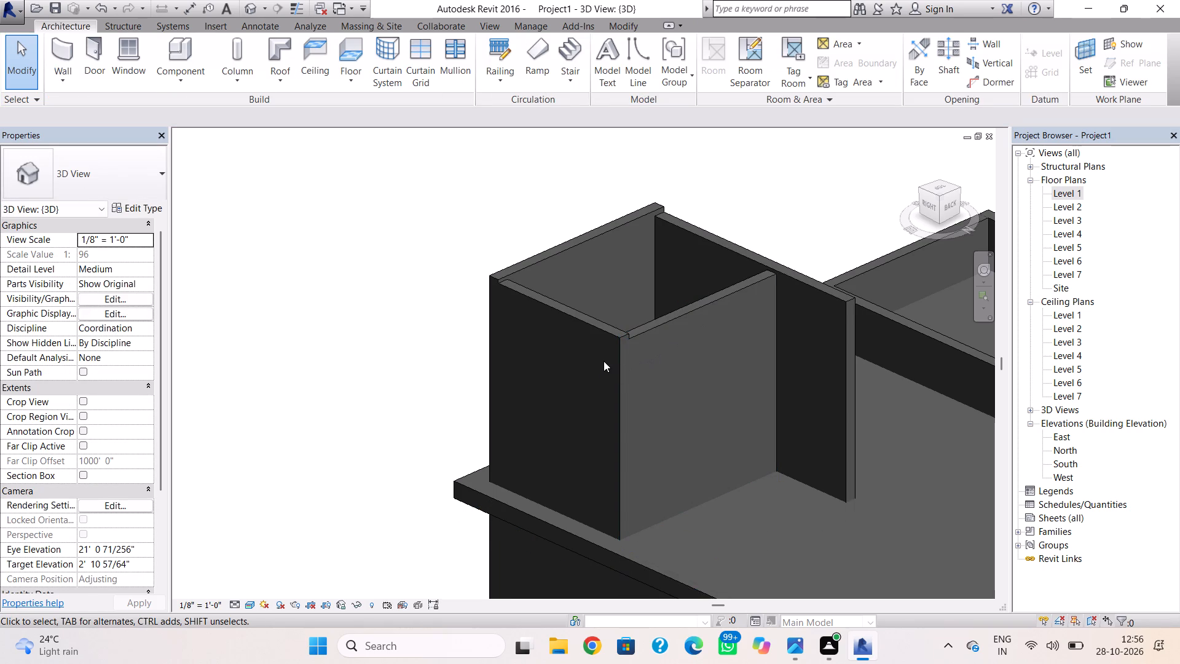
# Fine-tune the top of the southeast enclosure's west-side wall to match the tops of the adjoining walls.
pyautogui.click(687, 231)
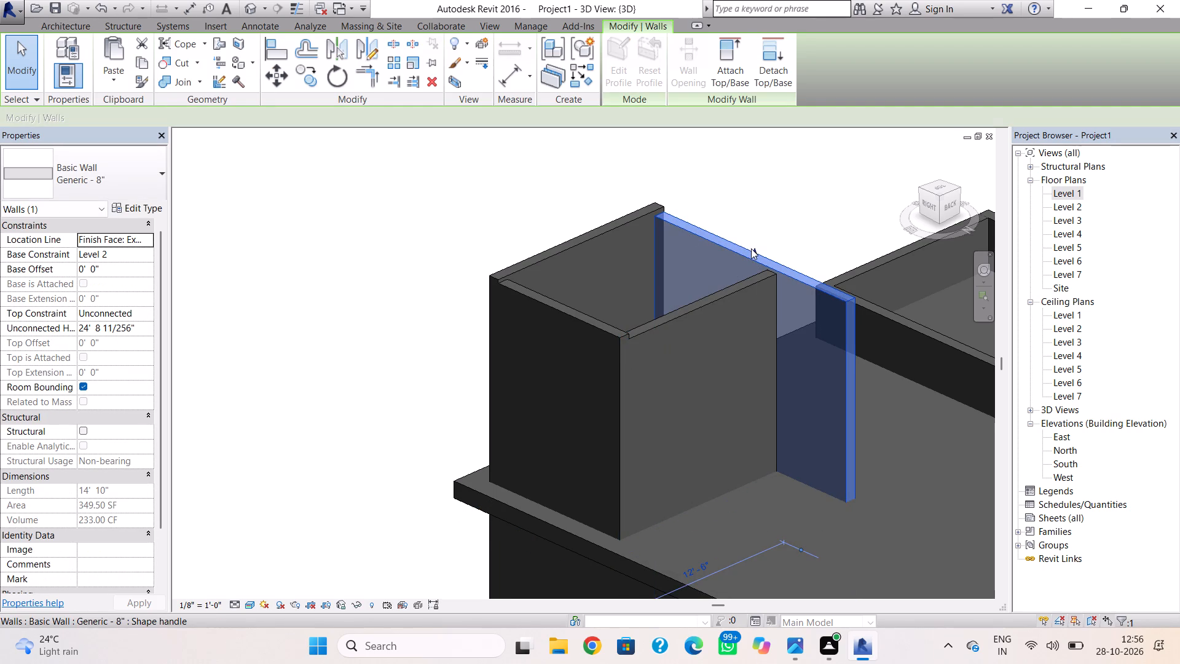
pyautogui.click(751, 248)
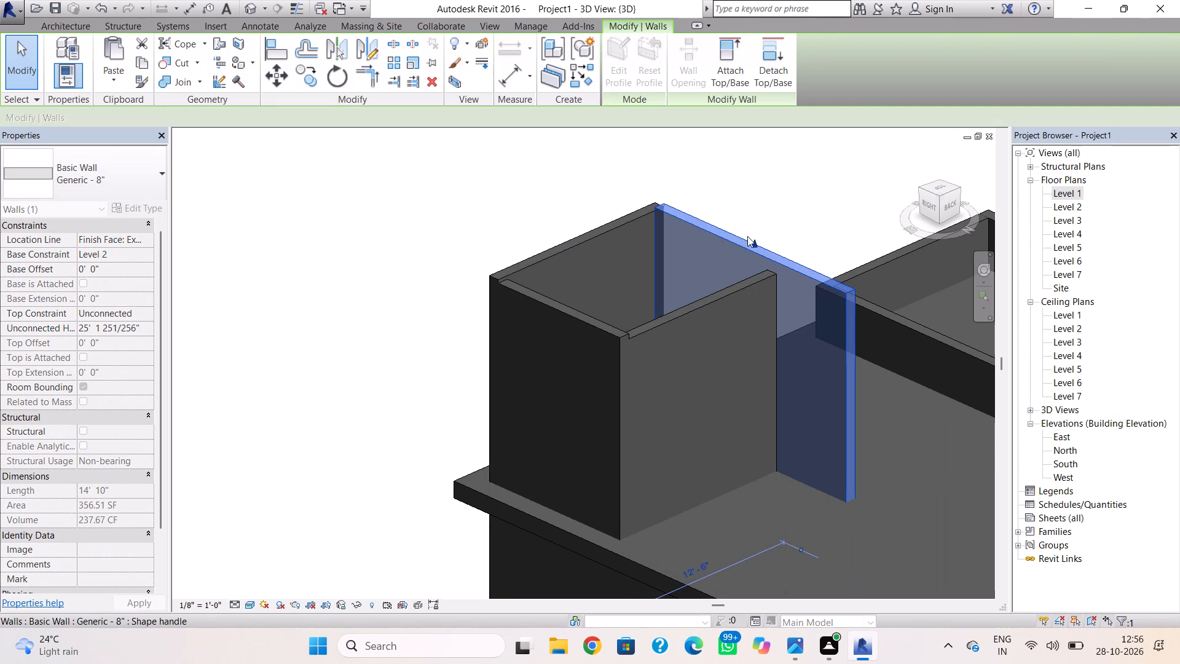
pyautogui.click(745, 211)
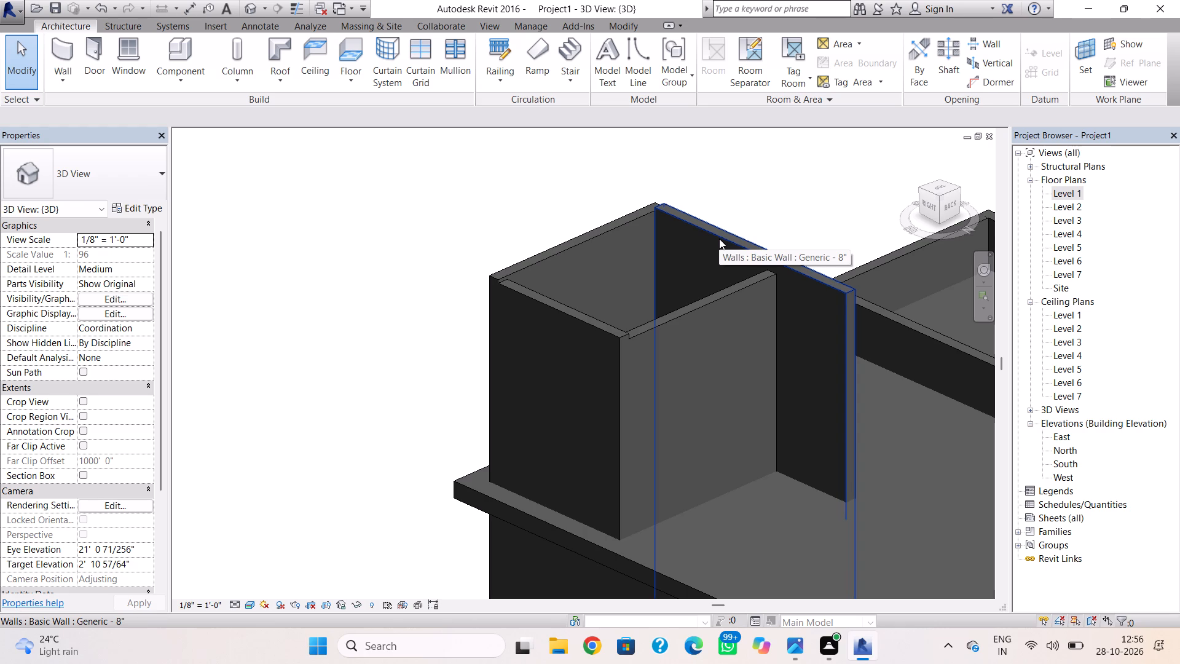
pyautogui.keyDown('shift'); pyautogui.moveTo(730, 250); pyautogui.dragTo(962, 245, button='right'); pyautogui.keyUp('shift')
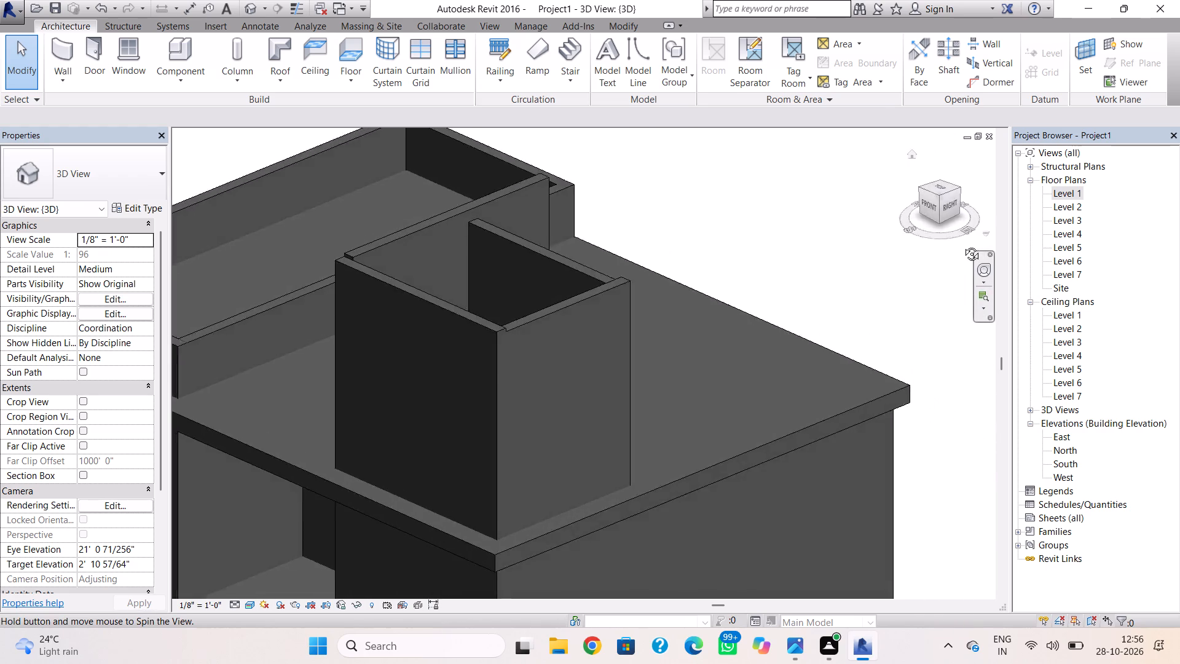
pyautogui.keyDown('shift'); pyautogui.moveTo(962, 245); pyautogui.dragTo(1089, 243, button='right'); pyautogui.keyUp('shift')
pyautogui.keyDown('shift'); pyautogui.moveTo(546, 346); pyautogui.dragTo(685, 361, button='right'); pyautogui.keyUp('shift')
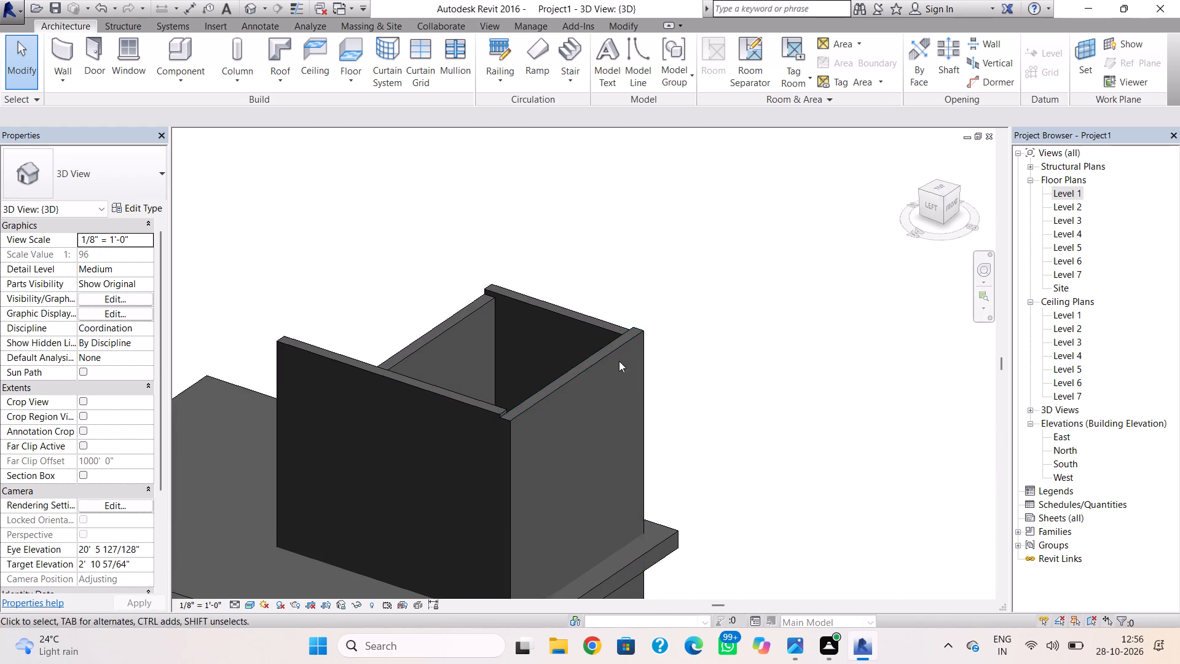
pyautogui.click(463, 391)
pyautogui.scroll(4, 385, 373)
pyautogui.moveTo(393, 367); pyautogui.dragTo(393, 368)
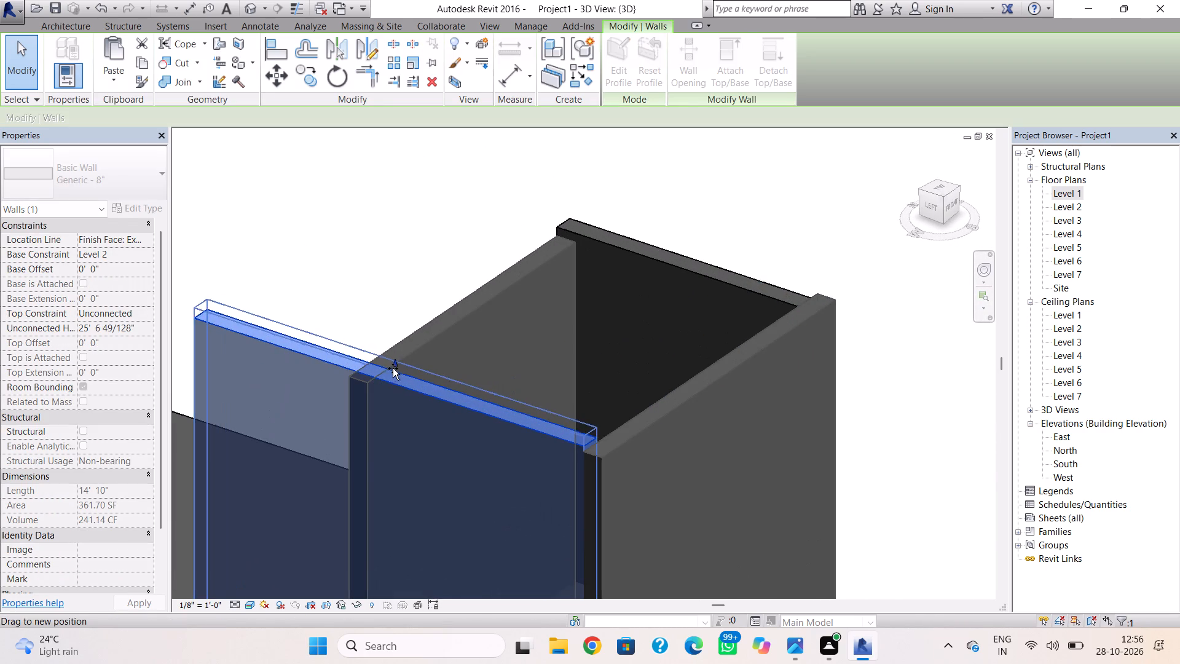
pyautogui.moveTo(393, 368); pyautogui.dragTo(396, 380)
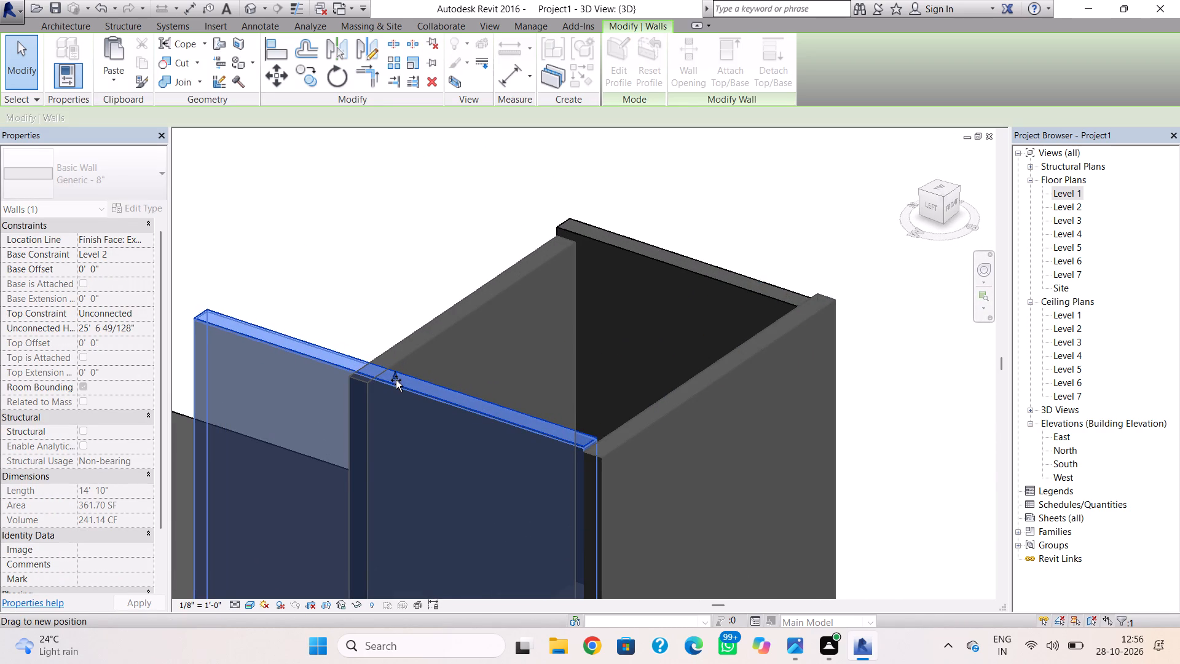
pyautogui.moveTo(396, 380); pyautogui.dragTo(397, 379)
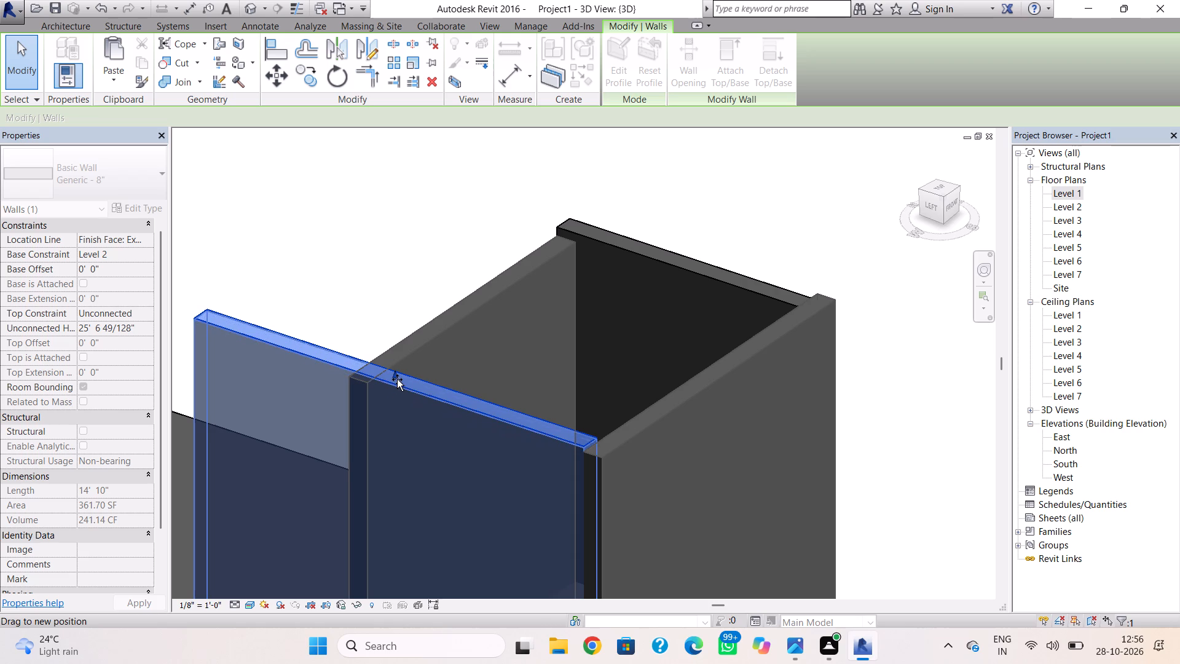
pyautogui.moveTo(397, 379); pyautogui.dragTo(399, 381)
# Raise the Level 3 partition wall slightly, to about 12'-7" high, to match the adjoining enclosure walls.
pyautogui.click(428, 336)
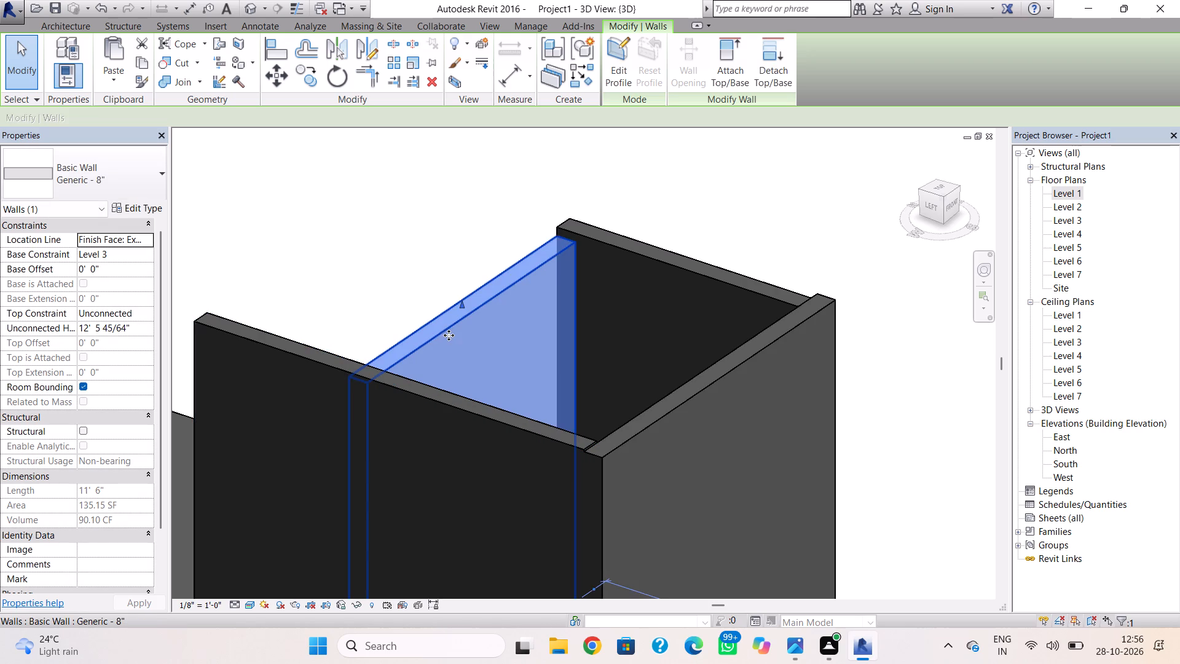
pyautogui.press('Escape')
pyautogui.keyDown('shift'); pyautogui.moveTo(408, 282); pyautogui.dragTo(511, 276, button='right'); pyautogui.keyUp('shift')
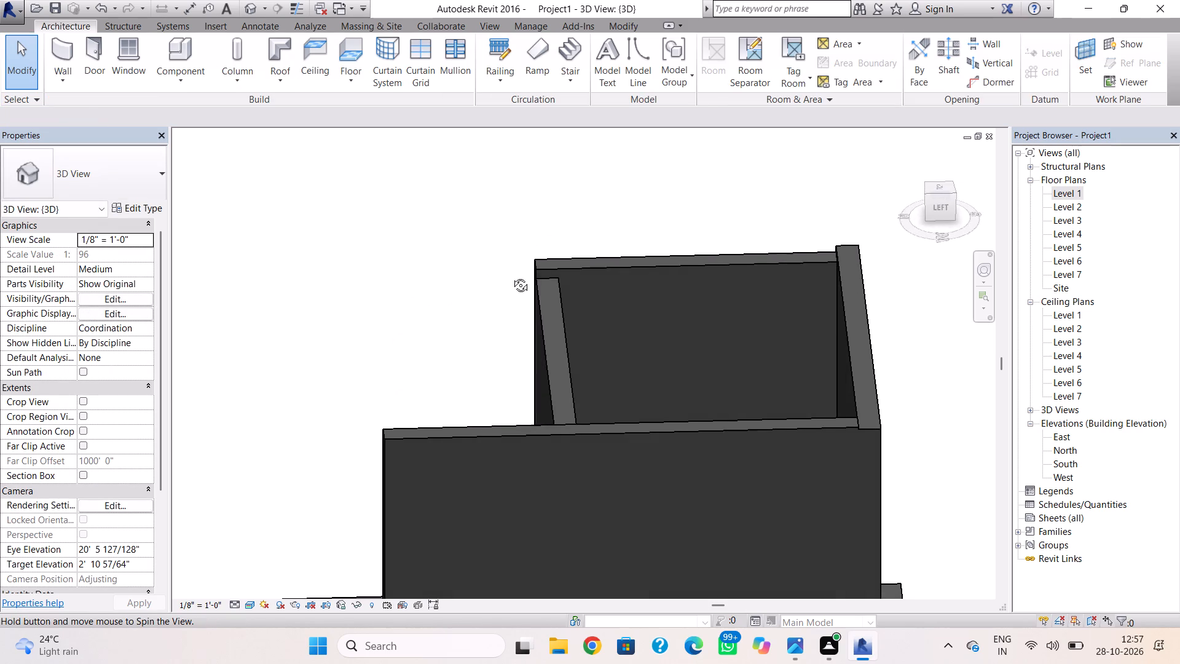
pyautogui.keyDown('shift'); pyautogui.moveTo(511, 276); pyautogui.dragTo(348, 260, button='right'); pyautogui.keyUp('shift')
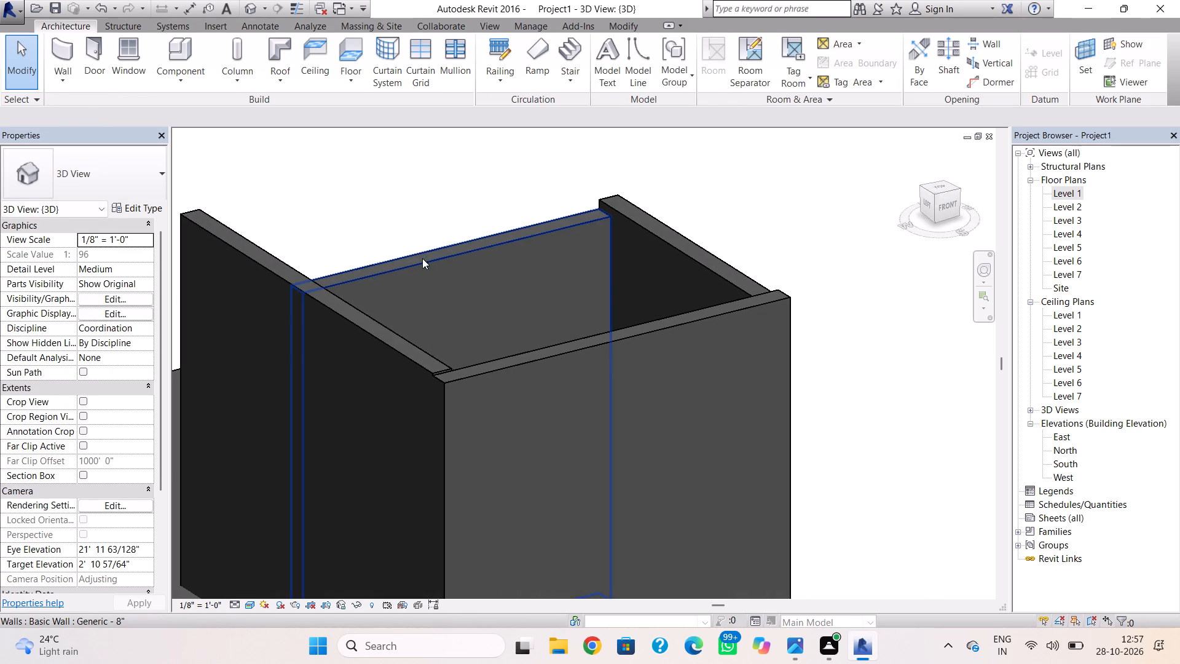
pyautogui.click(422, 258)
pyautogui.click(447, 247)
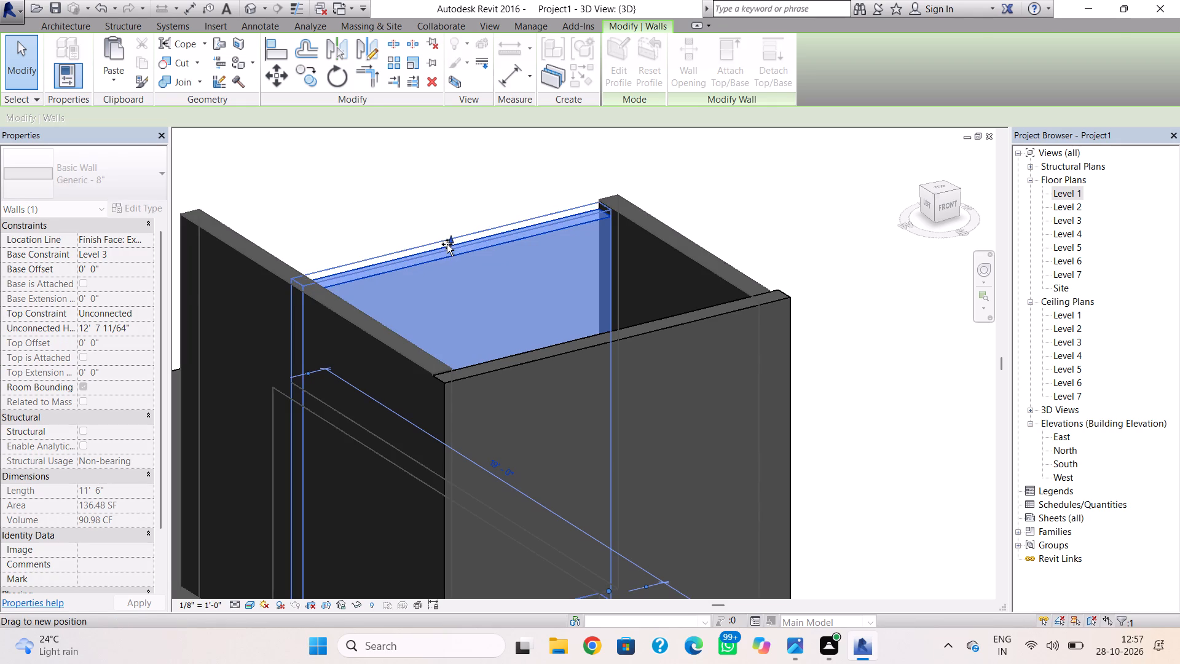
pyautogui.click(442, 200)
# Delete the existing Generic - 12" roof slab at Level 3.
pyautogui.scroll(-6, 446, 287)
pyautogui.moveTo(446, 290); pyautogui.dragTo(452, 221, button='middle')
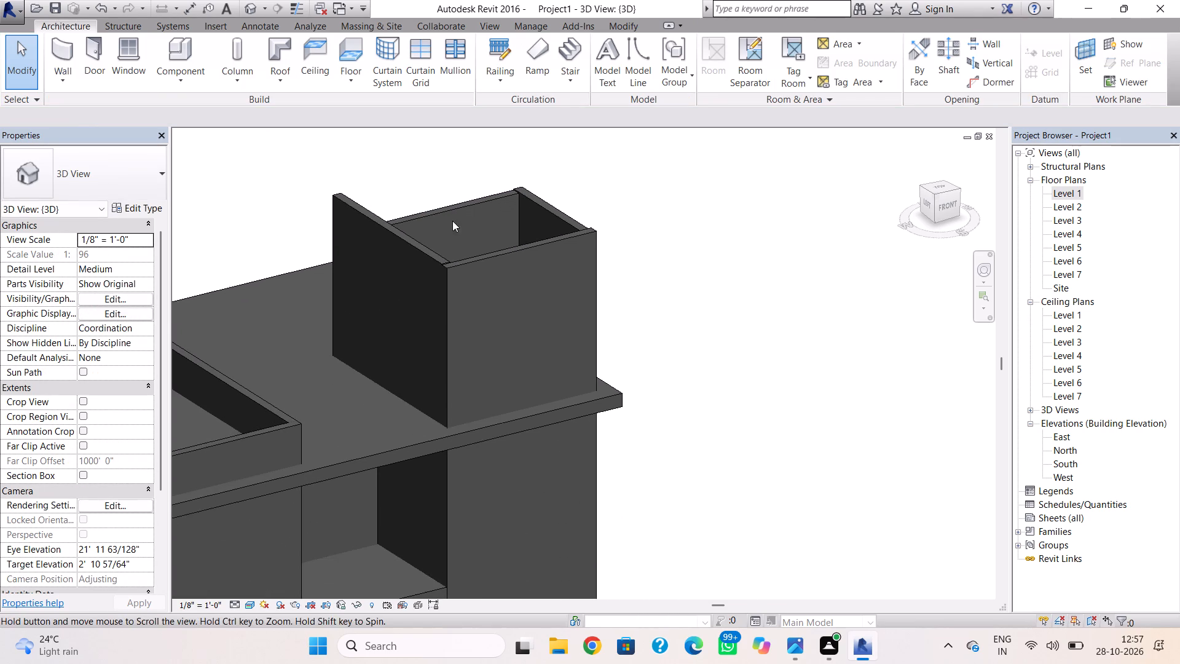
pyautogui.moveTo(452, 221); pyautogui.dragTo(450, 223, button='middle')
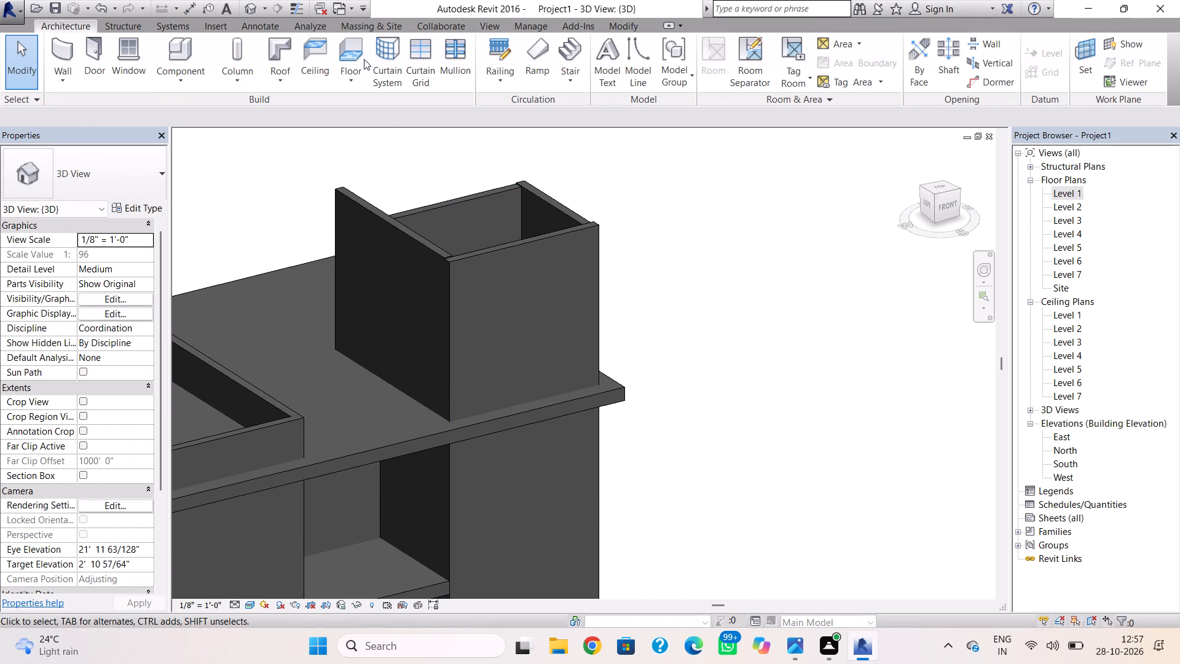
pyautogui.scroll(-3, 467, 508)
pyautogui.moveTo(466, 498); pyautogui.dragTo(464, 409, button='middle')
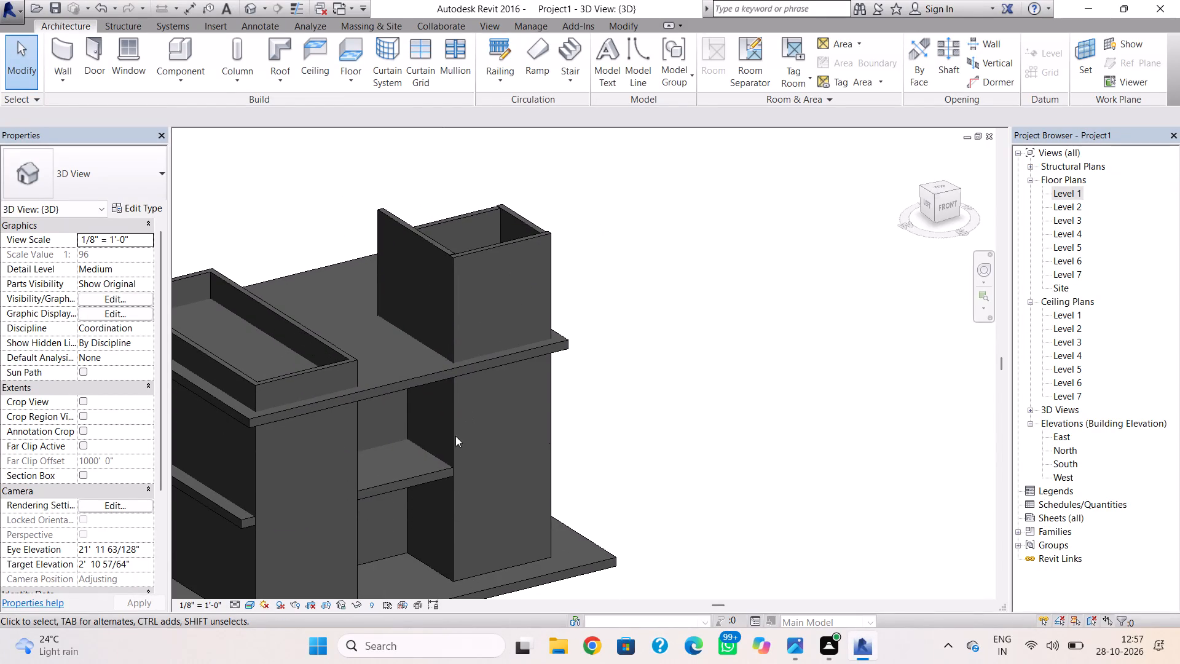
pyautogui.click(407, 379)
pyautogui.press('Delete')
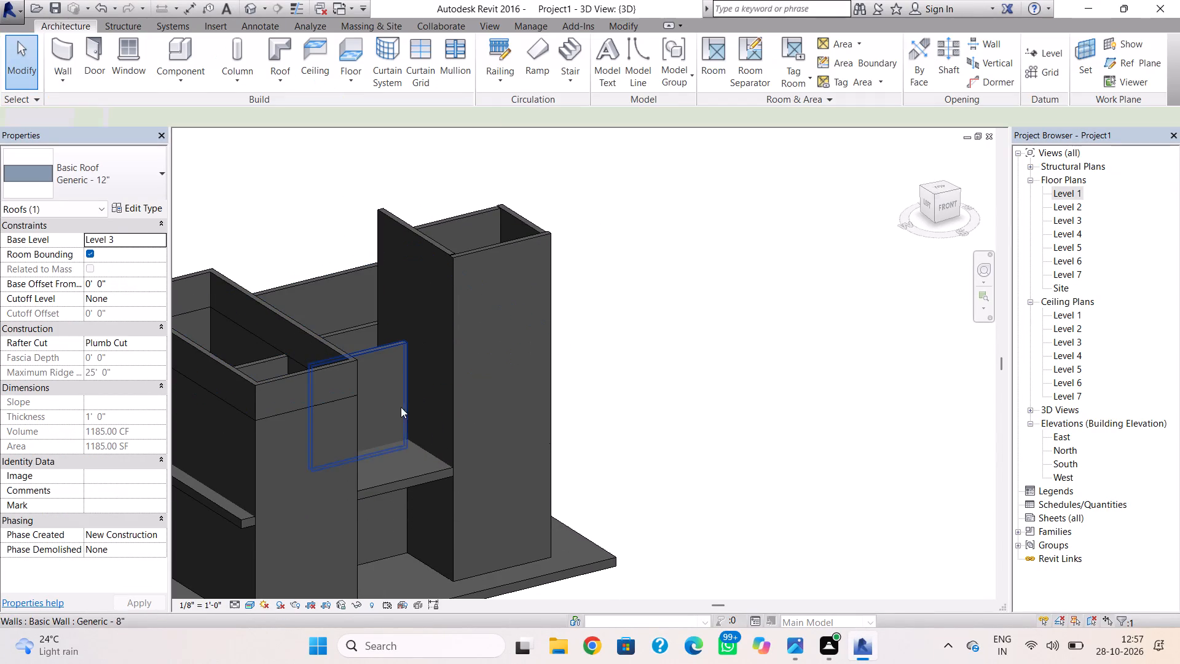
# Copy the Level 2 Generic - 12" roof slab and paste it aligned to Level 3.
pyautogui.click(412, 478)
pyautogui.click(148, 62)
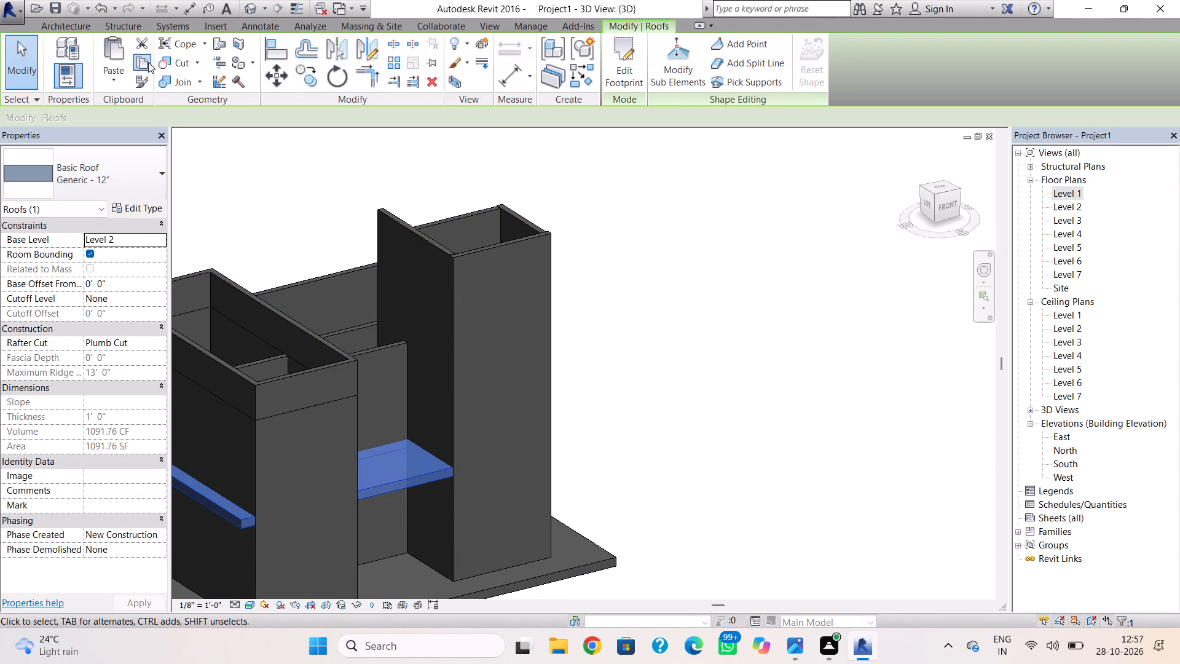
pyautogui.click(119, 73)
pyautogui.click(172, 131)
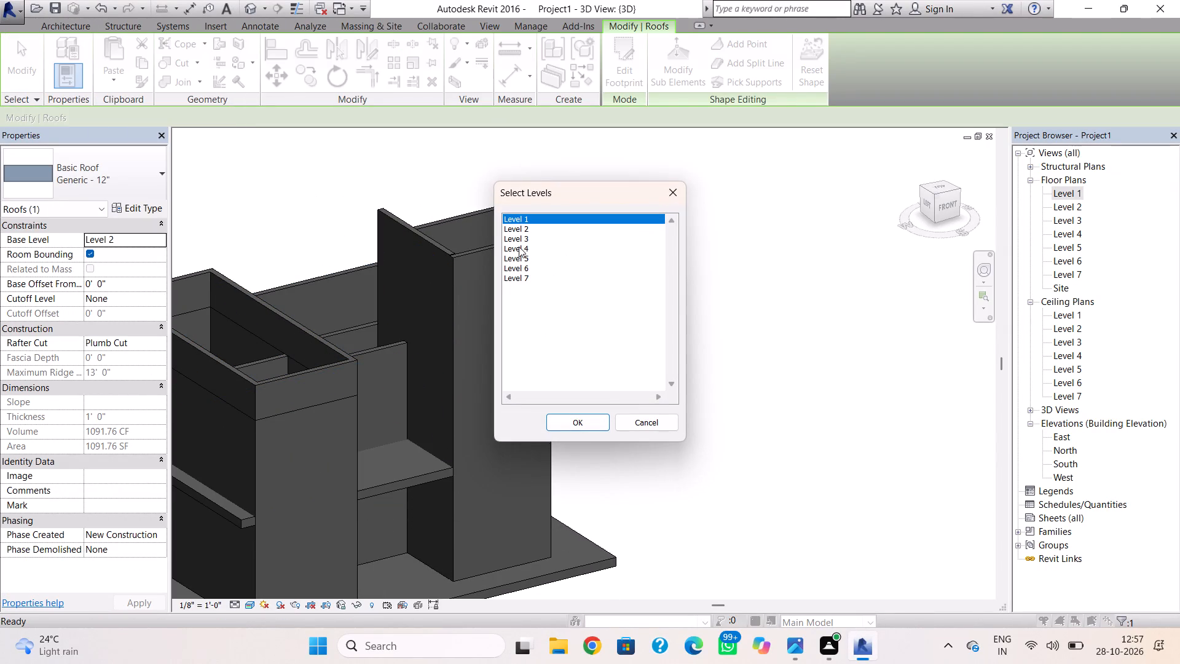
pyautogui.click(516, 239)
pyautogui.click(567, 419)
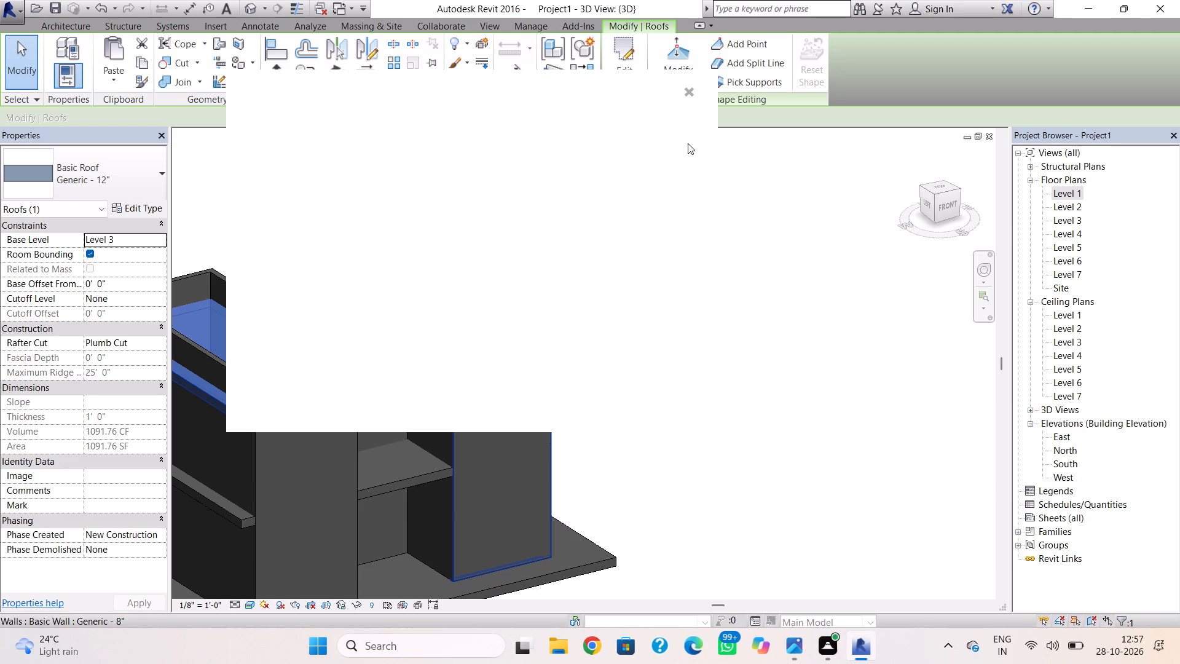
pyautogui.click(683, 92)
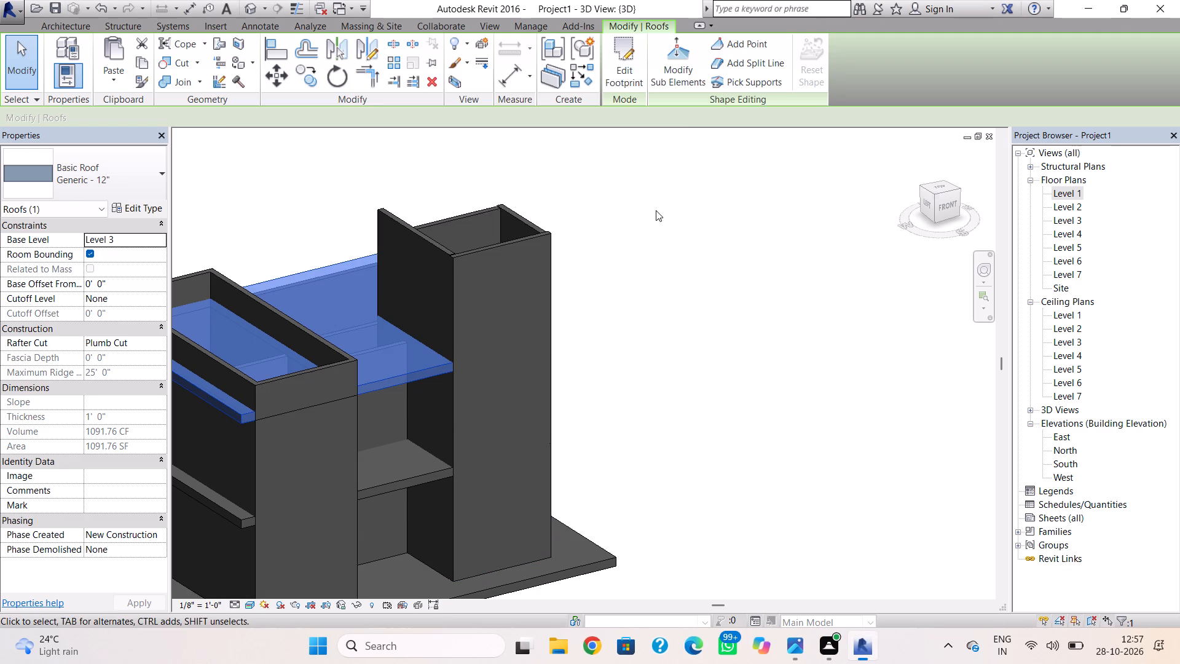
pyautogui.press('Escape')
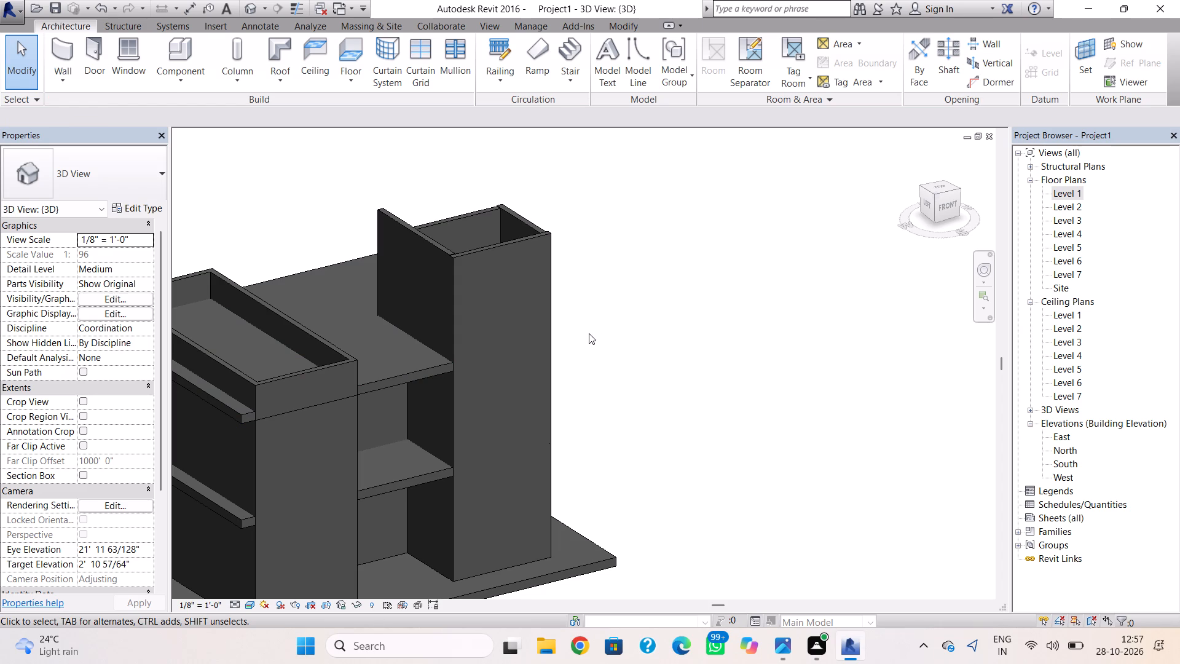
# Examine the 3D model around the southeast enclosure and the pasted Level 3 roof slab from several angles.
pyautogui.click(366, 384)
pyautogui.press('Escape')
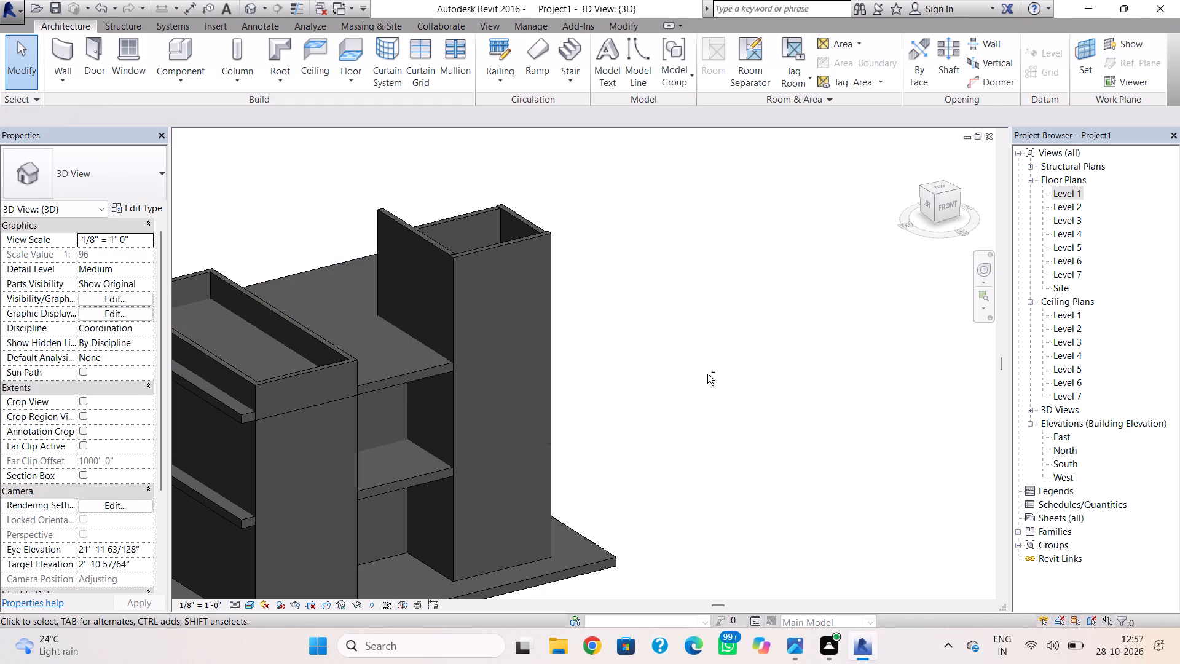
pyautogui.keyDown('shift'); pyautogui.moveTo(704, 376); pyautogui.dragTo(732, 368, button='right'); pyautogui.keyUp('shift')
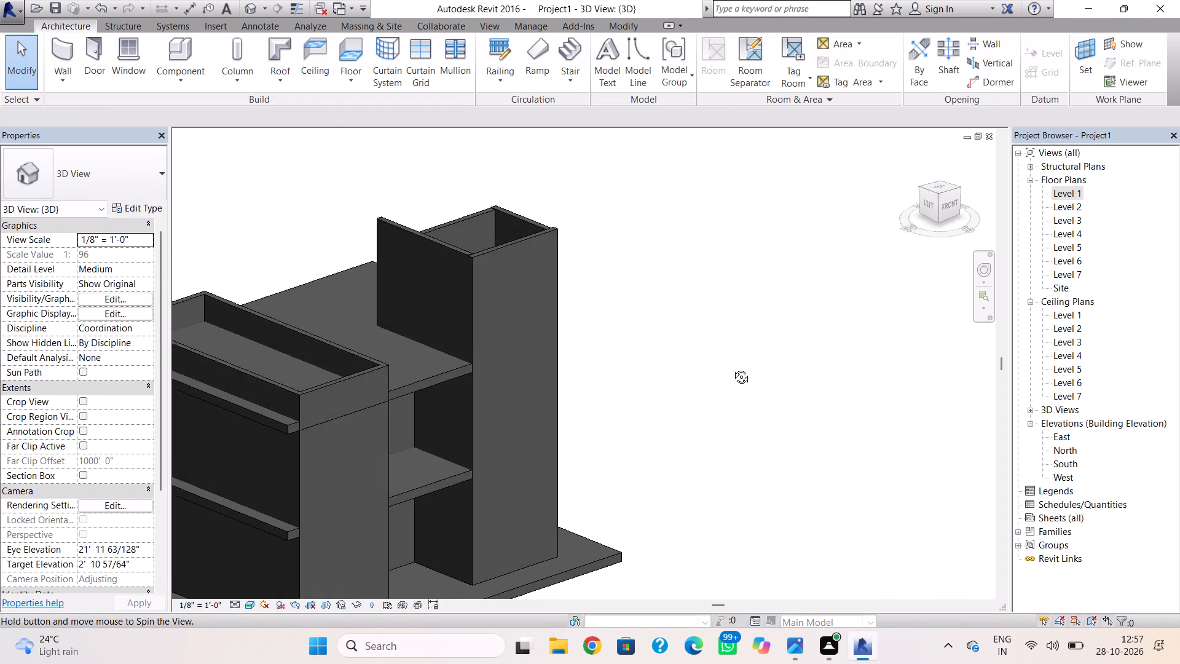
pyautogui.keyDown('shift'); pyautogui.moveTo(732, 368); pyautogui.dragTo(712, 368, button='right'); pyautogui.keyUp('shift')
pyautogui.scroll(-3, 701, 365)
pyautogui.moveTo(701, 365); pyautogui.dragTo(703, 357, button='middle')
pyautogui.scroll(4, 592, 389)
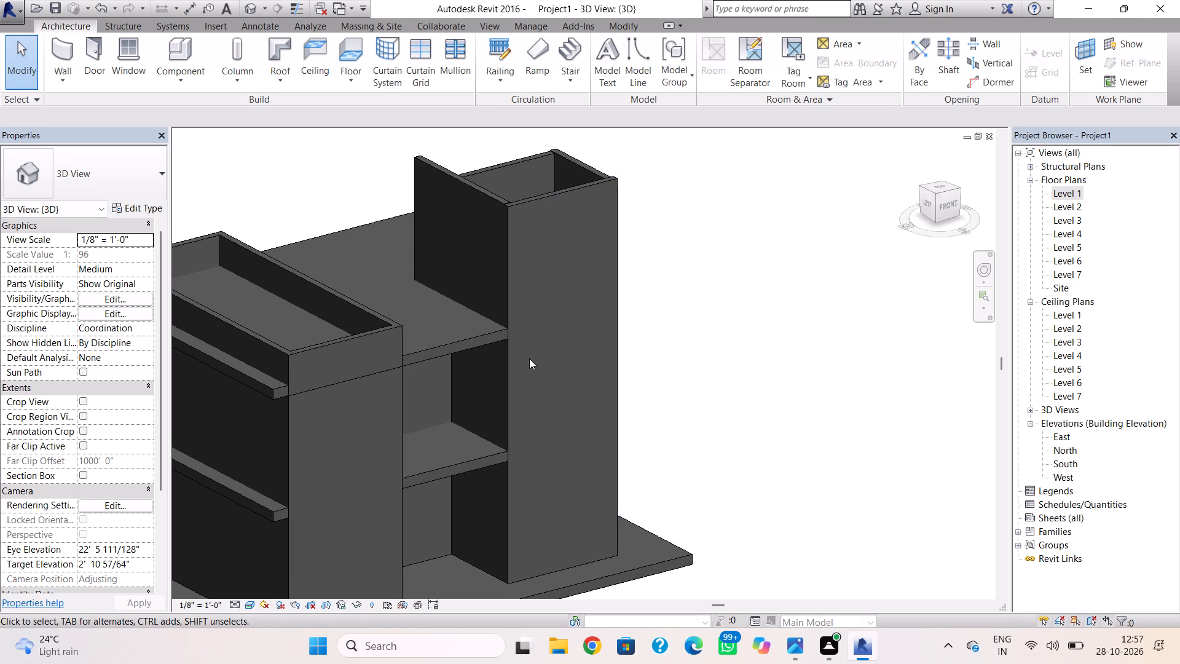
pyautogui.moveTo(529, 358); pyautogui.dragTo(625, 350, button='middle')
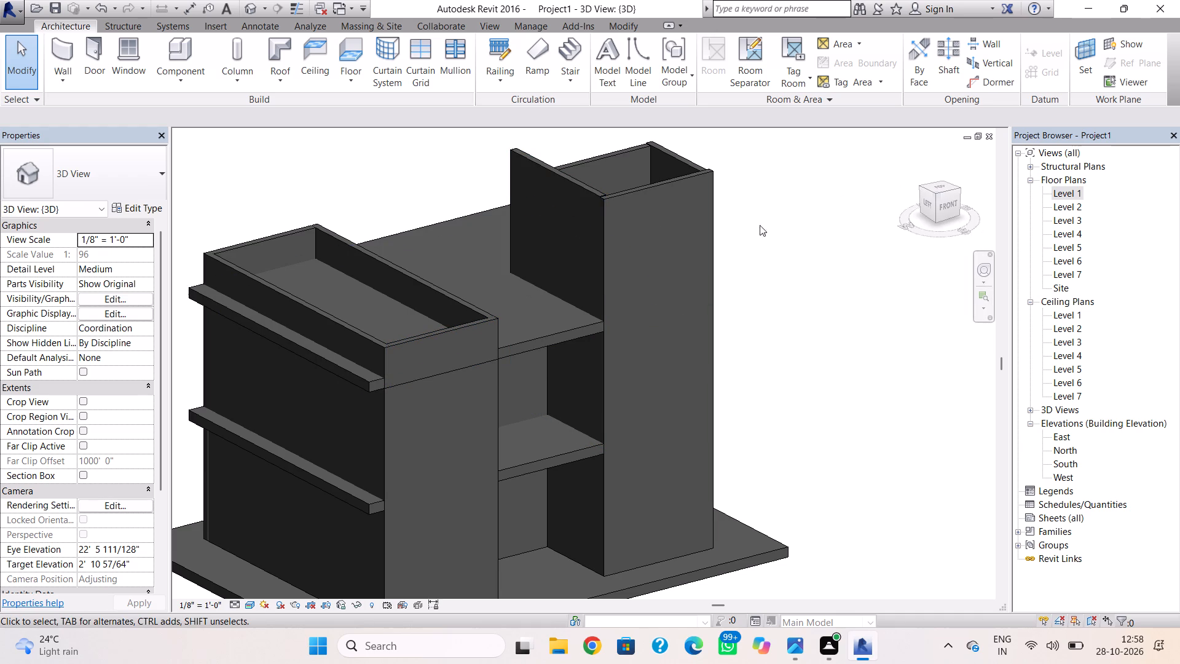
pyautogui.keyDown('shift'); pyautogui.moveTo(765, 214); pyautogui.dragTo(733, 234, button='right'); pyautogui.keyUp('shift')
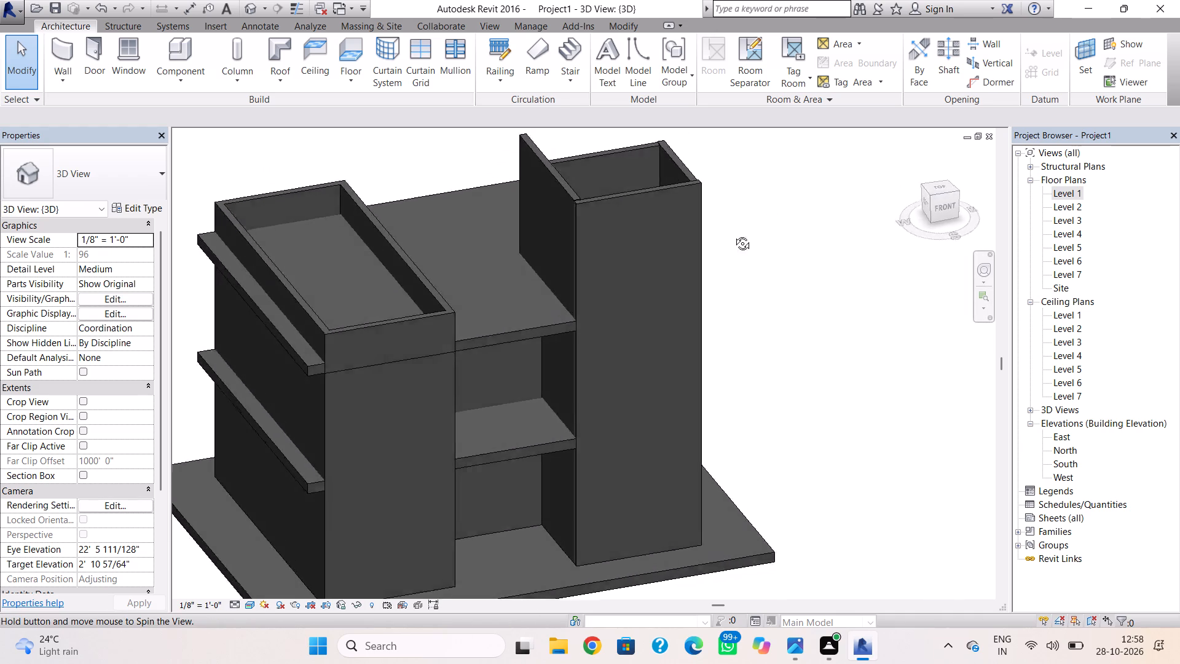
pyautogui.keyDown('shift'); pyautogui.moveTo(733, 234); pyautogui.dragTo(712, 293, button='right'); pyautogui.keyUp('shift')
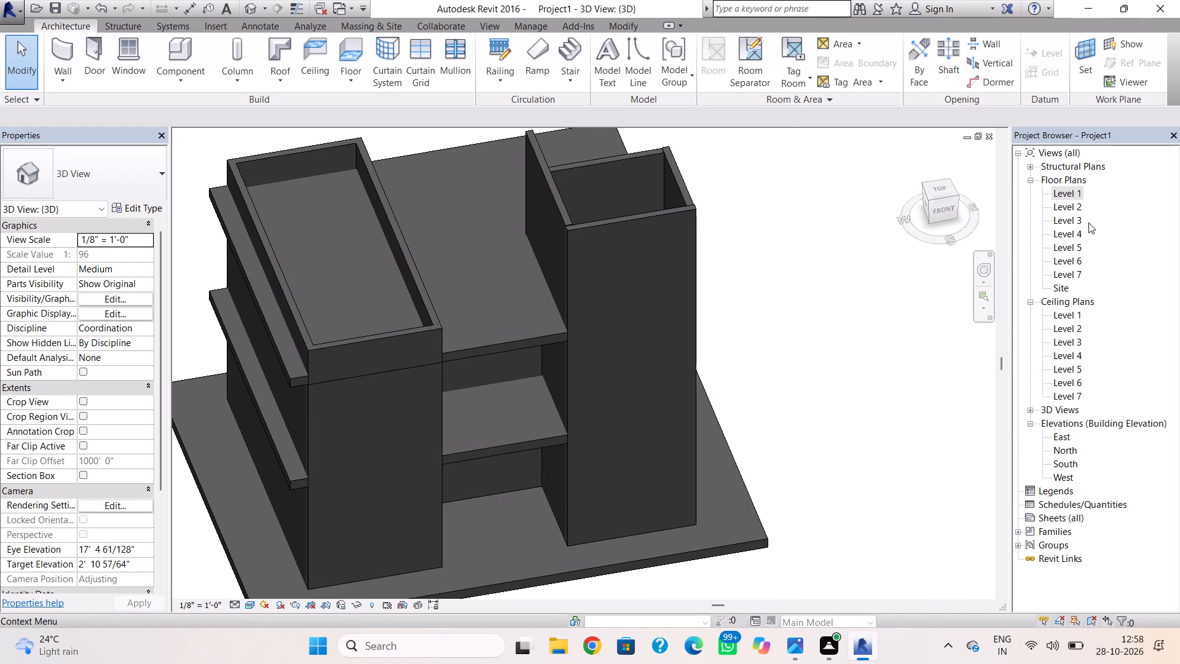
# In the Level 2 floor plan, delete the short east-west wall that joins the north end of the enclosure's west-side wall.
pyautogui.click(1065, 191)
pyautogui.click(1065, 191)
pyautogui.scroll(-4, 712, 272)
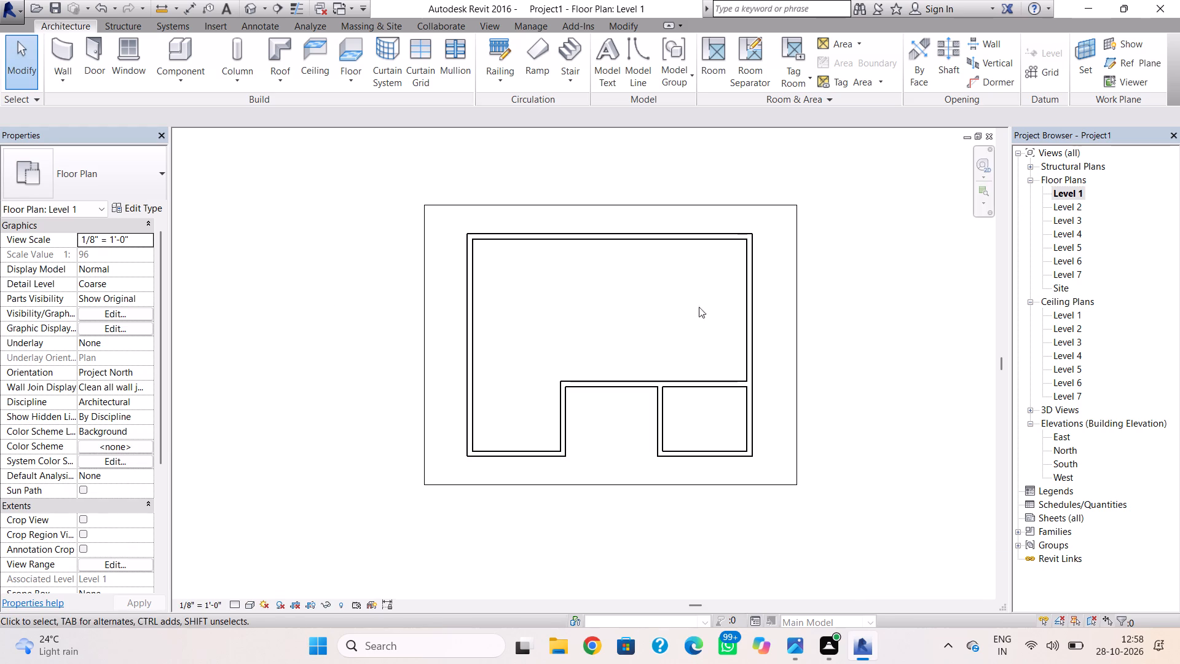
pyautogui.click(661, 402)
pyautogui.scroll(9, 669, 389)
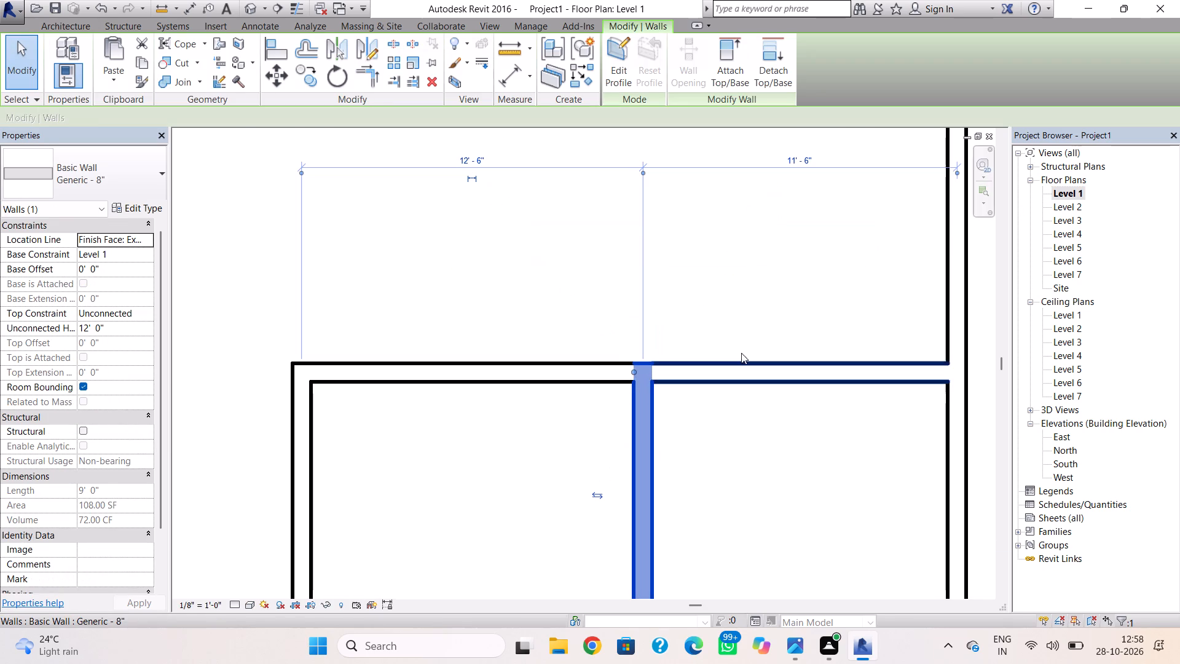
pyautogui.doubleClick(1074, 208)
pyautogui.scroll(-4, 792, 333)
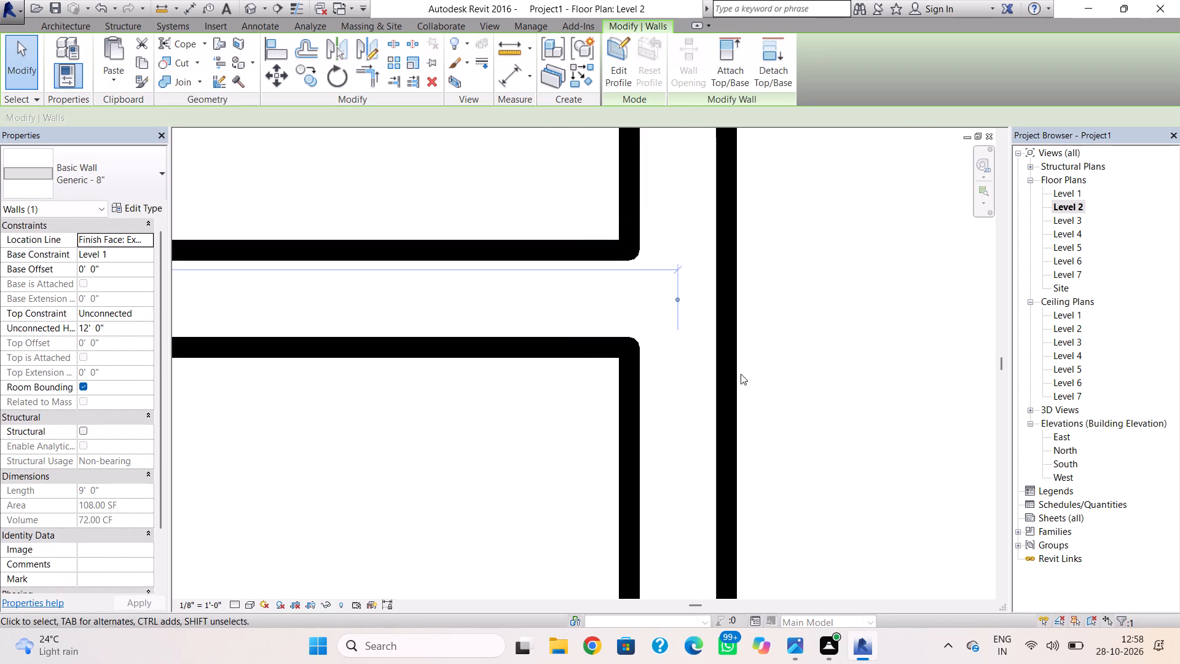
pyautogui.scroll(-17, 741, 374)
pyautogui.moveTo(599, 396); pyautogui.dragTo(649, 358, button='middle')
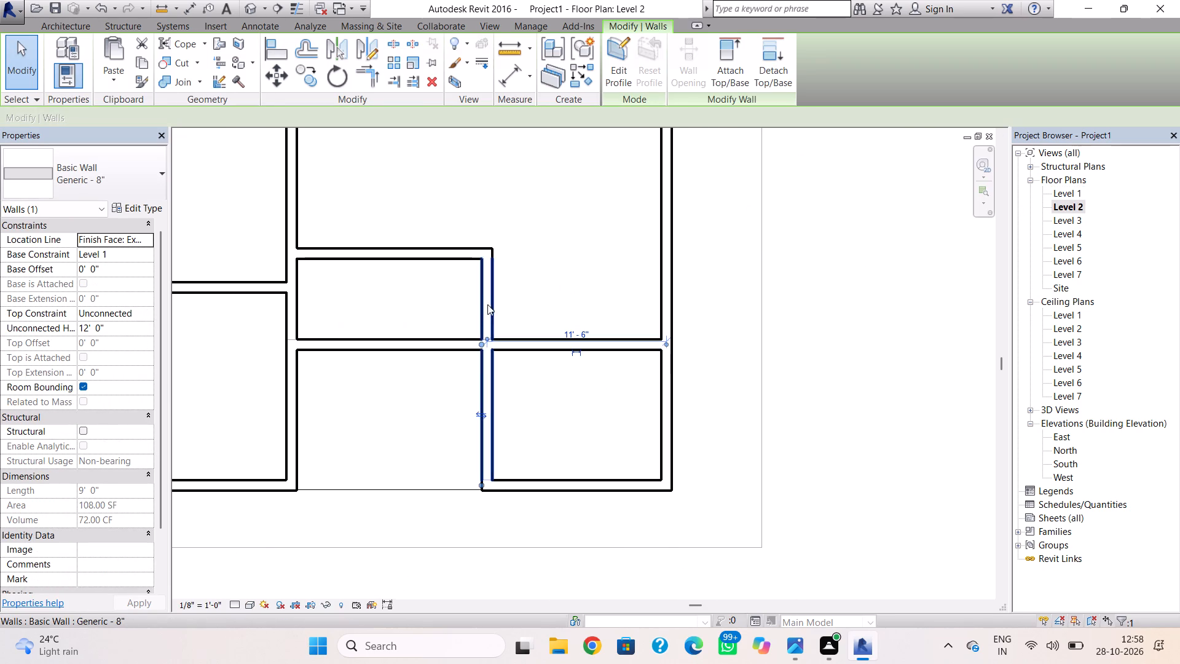
pyautogui.click(486, 301)
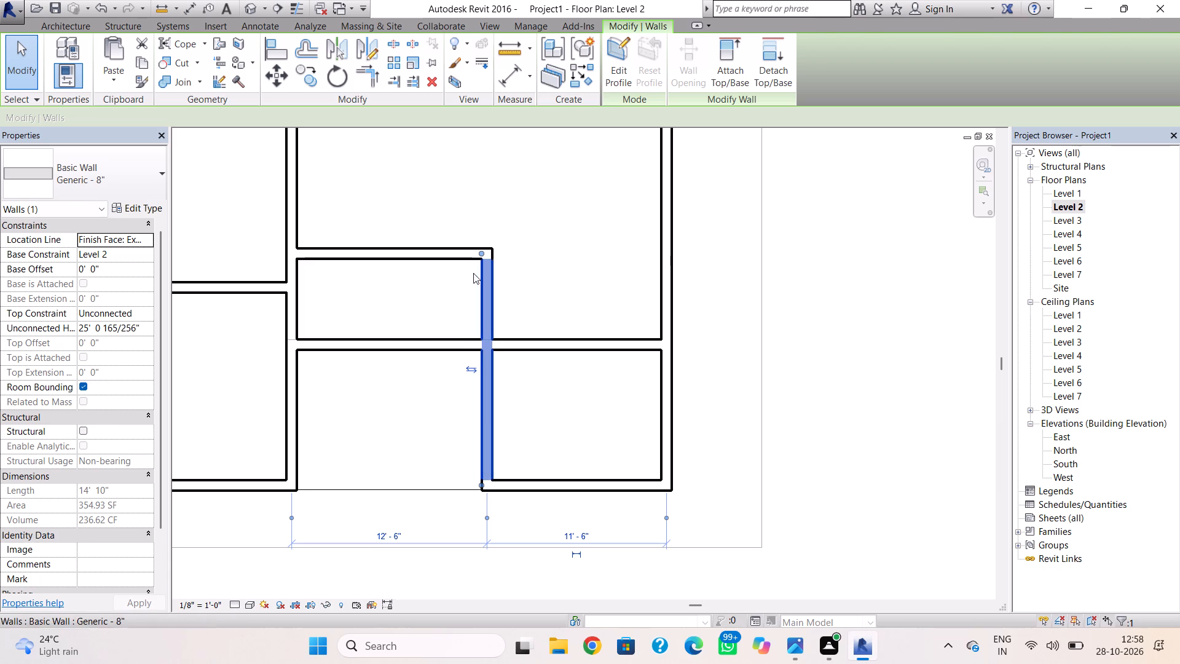
pyautogui.press('Escape')
pyautogui.click(419, 248)
pyautogui.press('Delete')
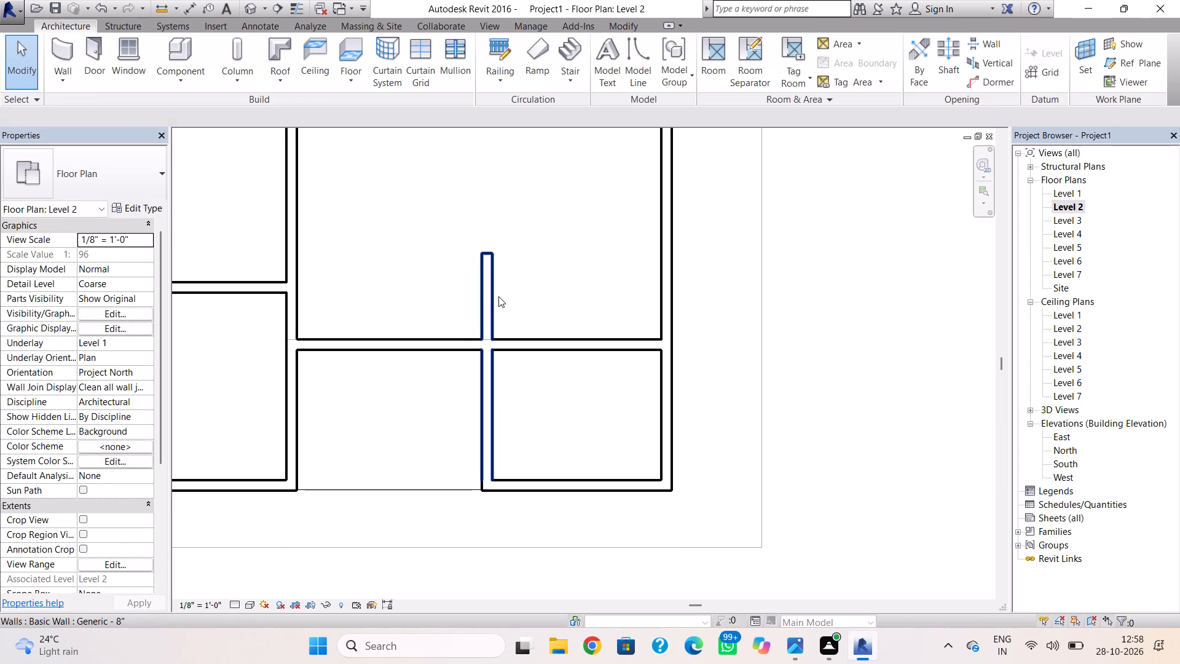
# Shorten the enclosure's west-side wall on Level 2 to about 9'-4", ending its north end at the east-west wall.
pyautogui.scroll(3, 502, 294)
pyautogui.click(490, 290)
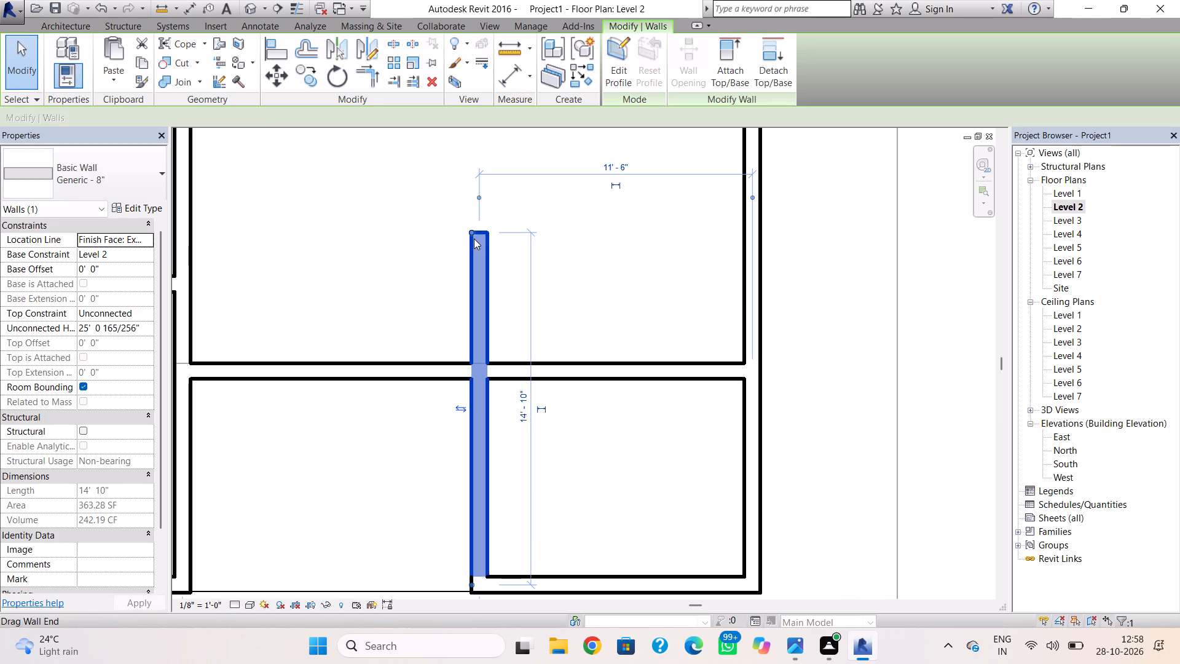
pyautogui.moveTo(473, 234); pyautogui.dragTo(474, 363)
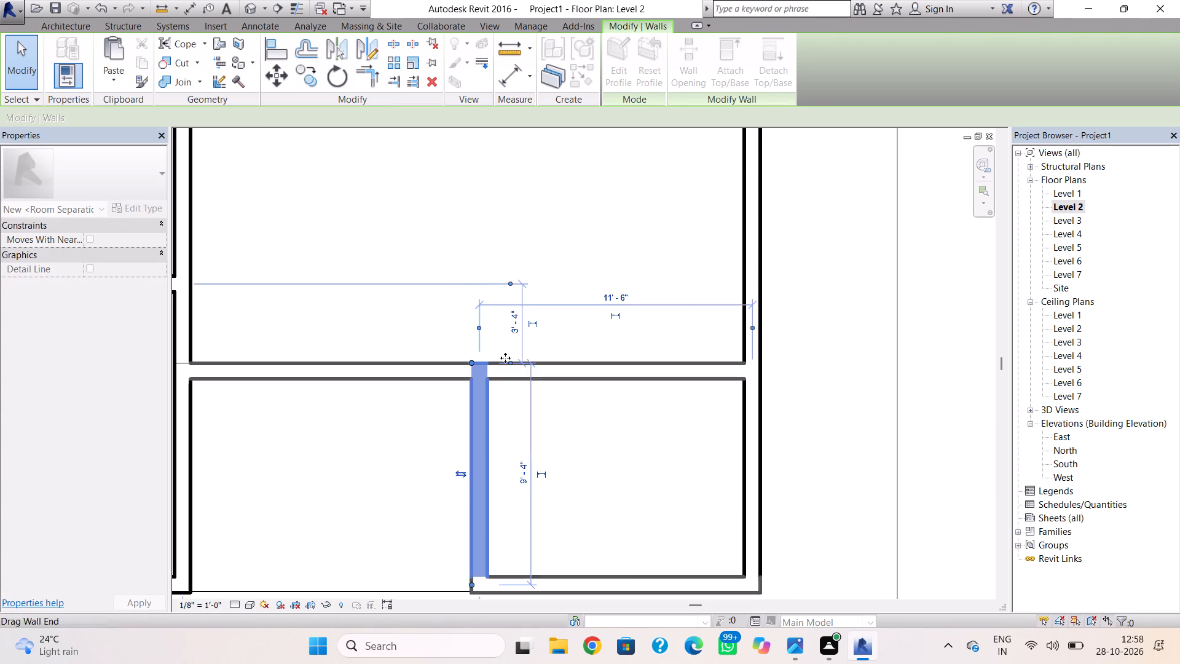
pyautogui.click(640, 310)
# Check the Level 3 floor plan and the 3D model around the southeast enclosure and the shortened wall.
pyautogui.click(1071, 223)
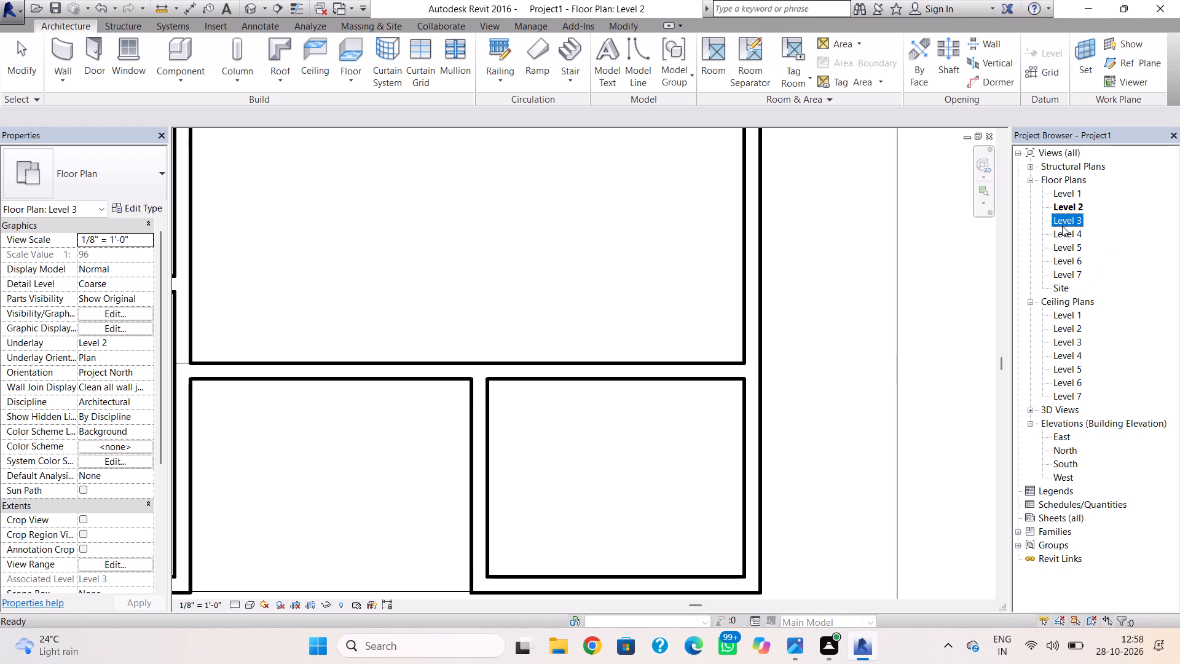
pyautogui.click(1062, 226)
pyautogui.scroll(-12, 396, 367)
pyautogui.moveTo(521, 417); pyautogui.dragTo(505, 318, button='middle')
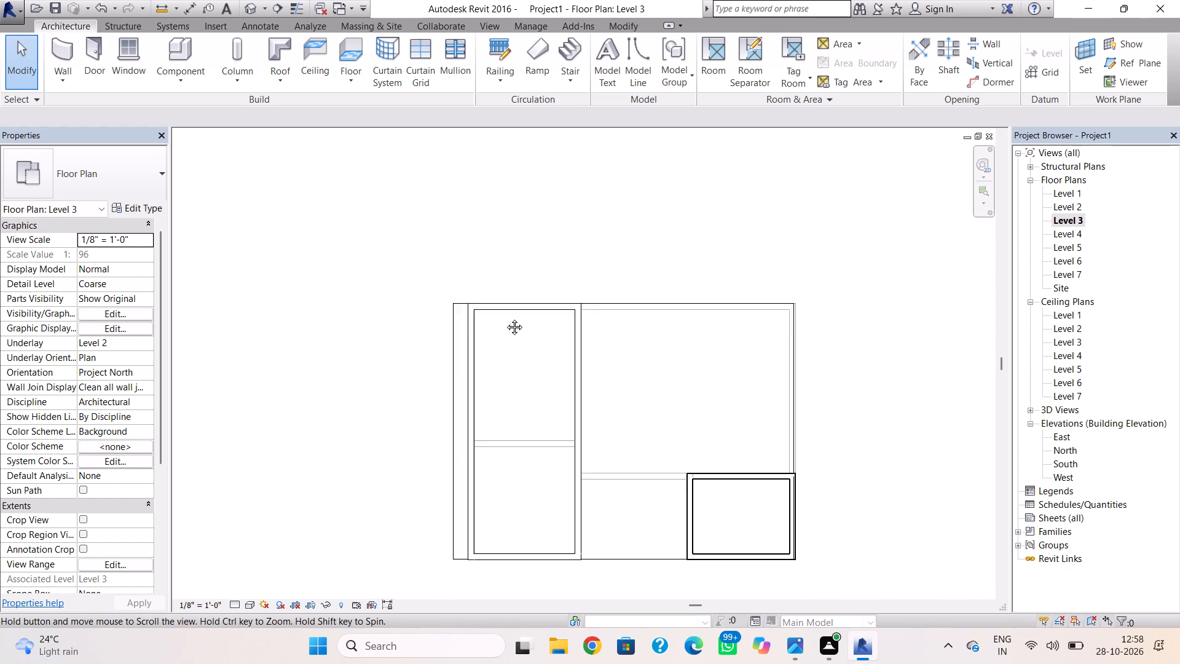
pyautogui.moveTo(505, 318); pyautogui.dragTo(503, 306, button='middle')
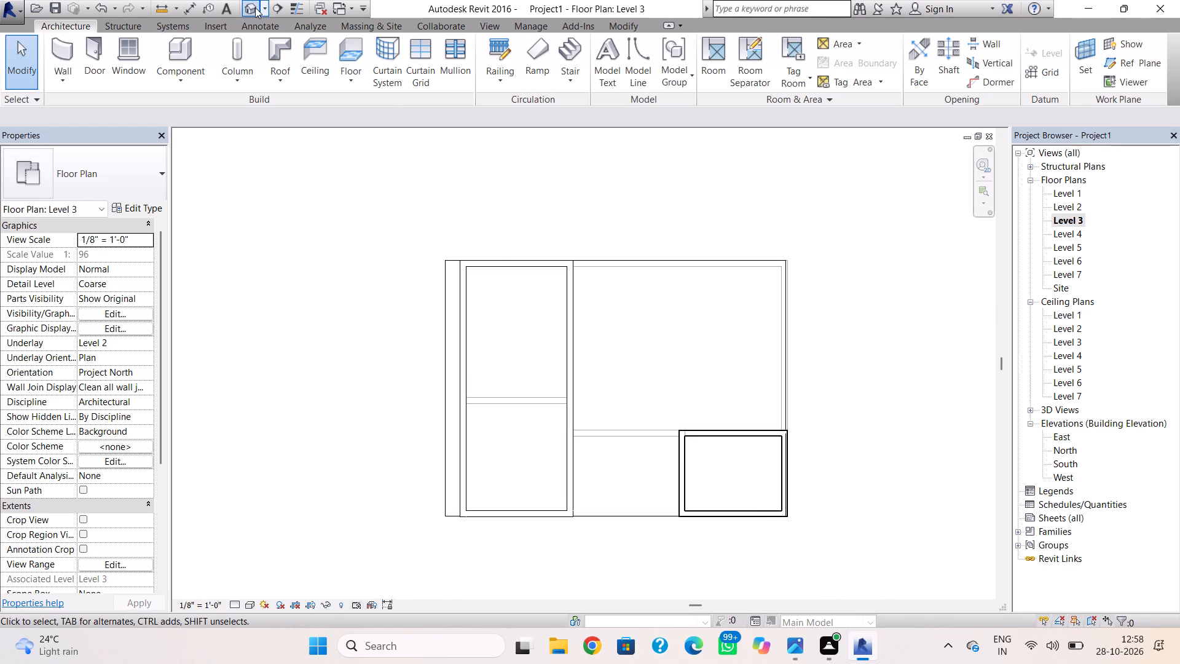
pyautogui.click(255, 7)
pyautogui.keyDown('shift'); pyautogui.moveTo(622, 312); pyautogui.dragTo(568, 377, button='right'); pyautogui.keyUp('shift')
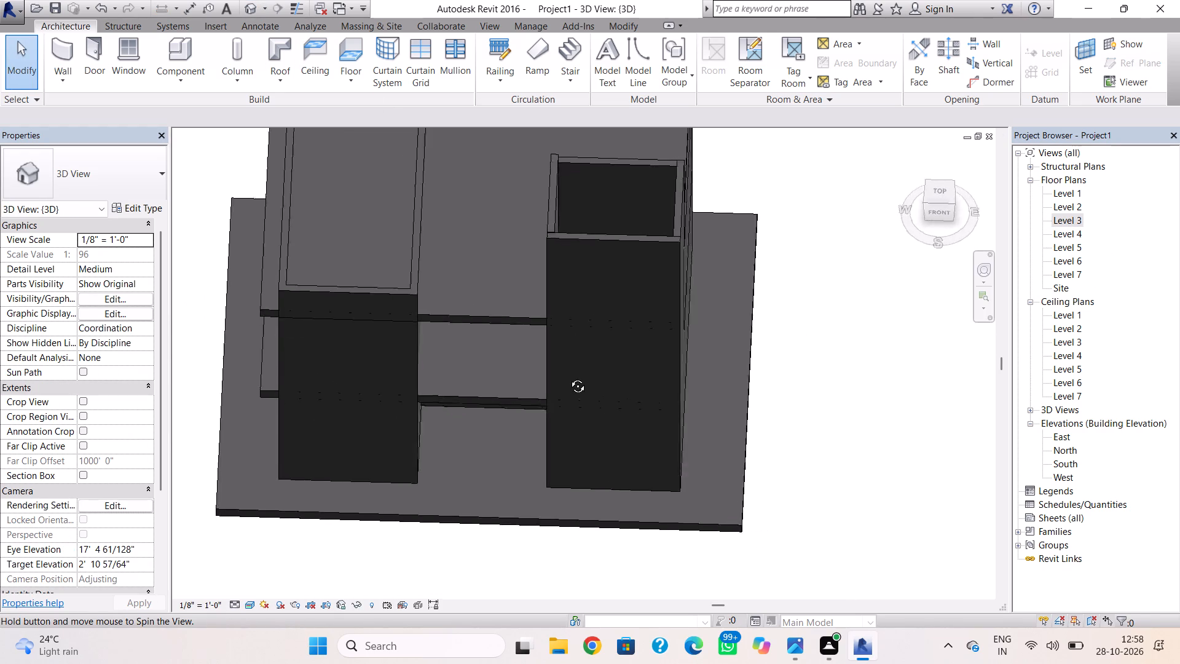
pyautogui.keyDown('shift'); pyautogui.moveTo(568, 377); pyautogui.dragTo(583, 290, button='right'); pyautogui.keyUp('shift')
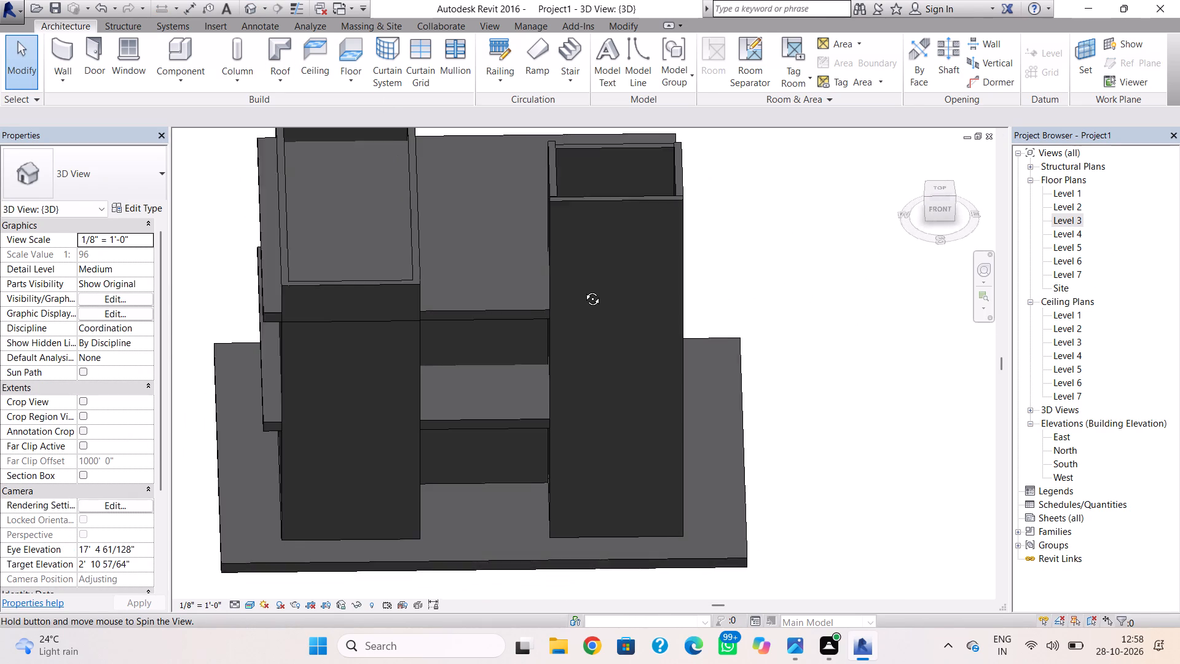
pyautogui.keyDown('shift'); pyautogui.moveTo(583, 290); pyautogui.dragTo(583, 290, button='right'); pyautogui.keyUp('shift')
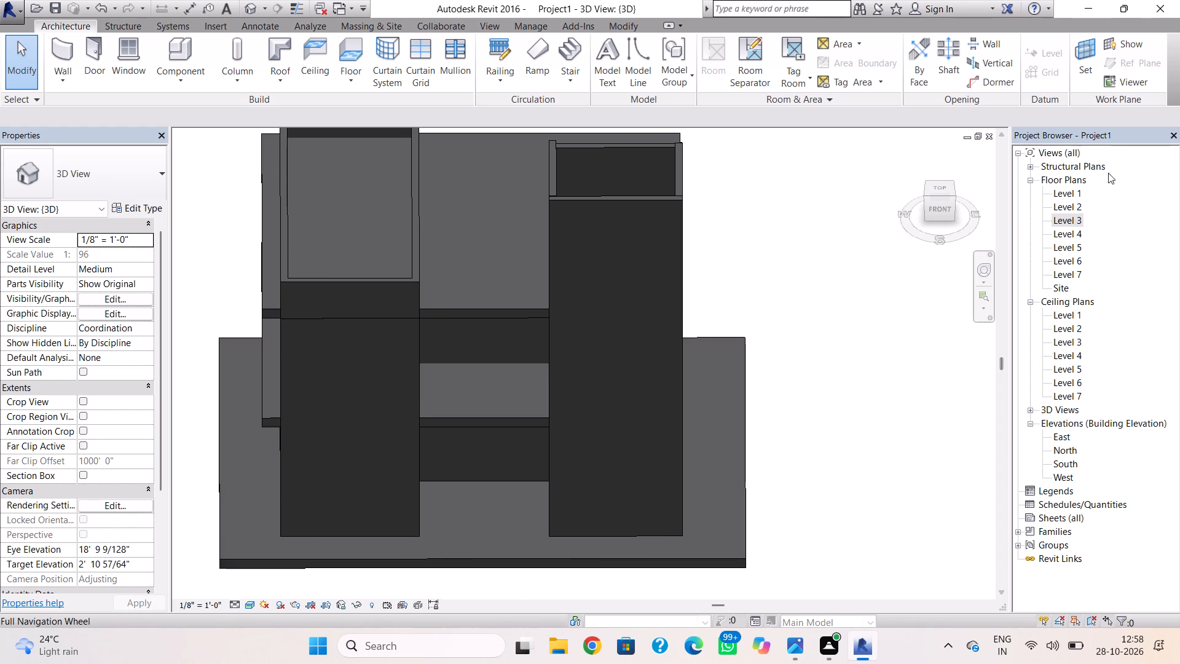
pyautogui.scroll(-3, 827, 274)
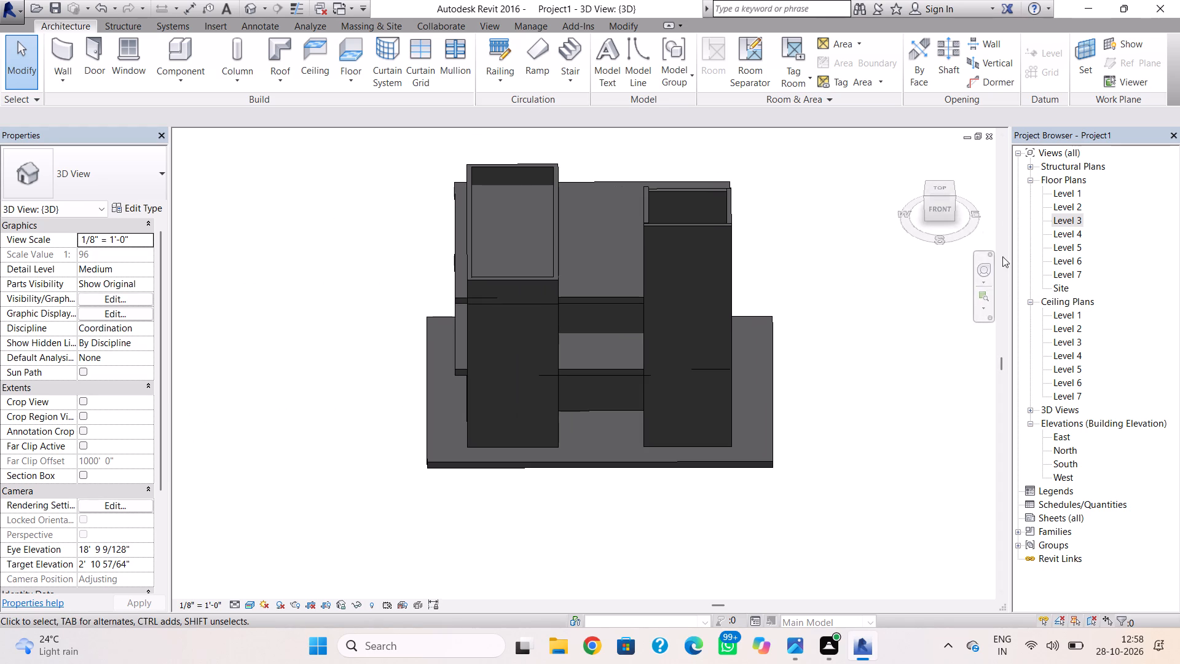
# Create a flat Generic - 12" footprint roof on Level 3 with a 10'-10" by 8'-4" rectangle along the southeast enclosure's inner wall faces.
pyautogui.click(268, 55)
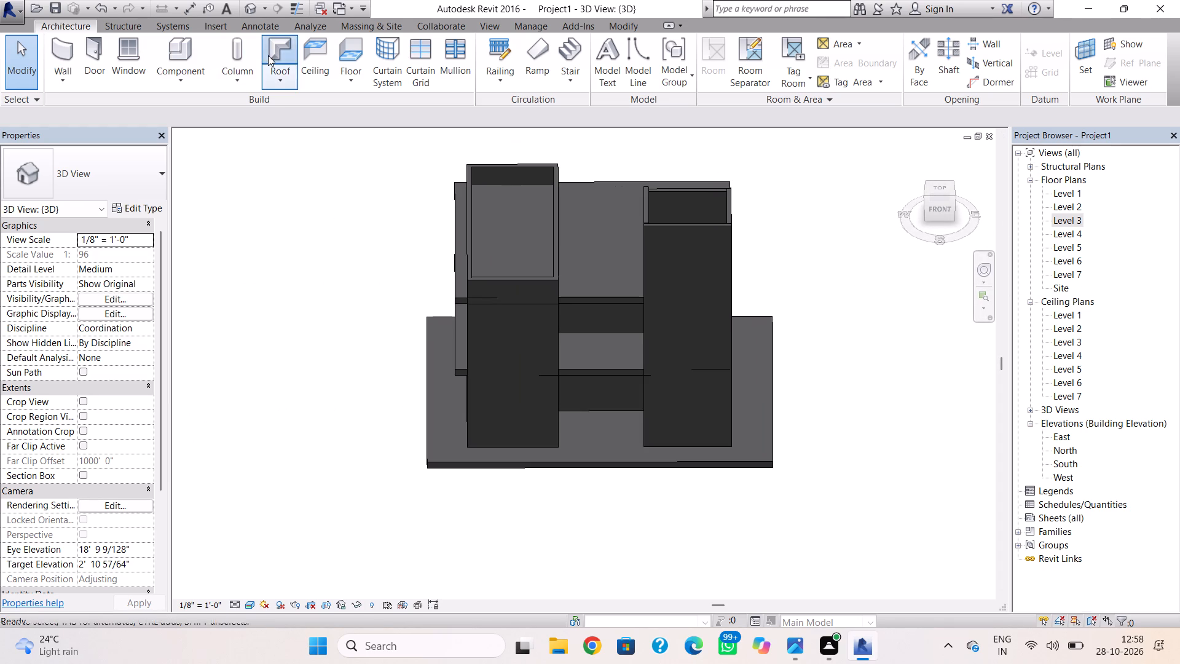
pyautogui.click(547, 331)
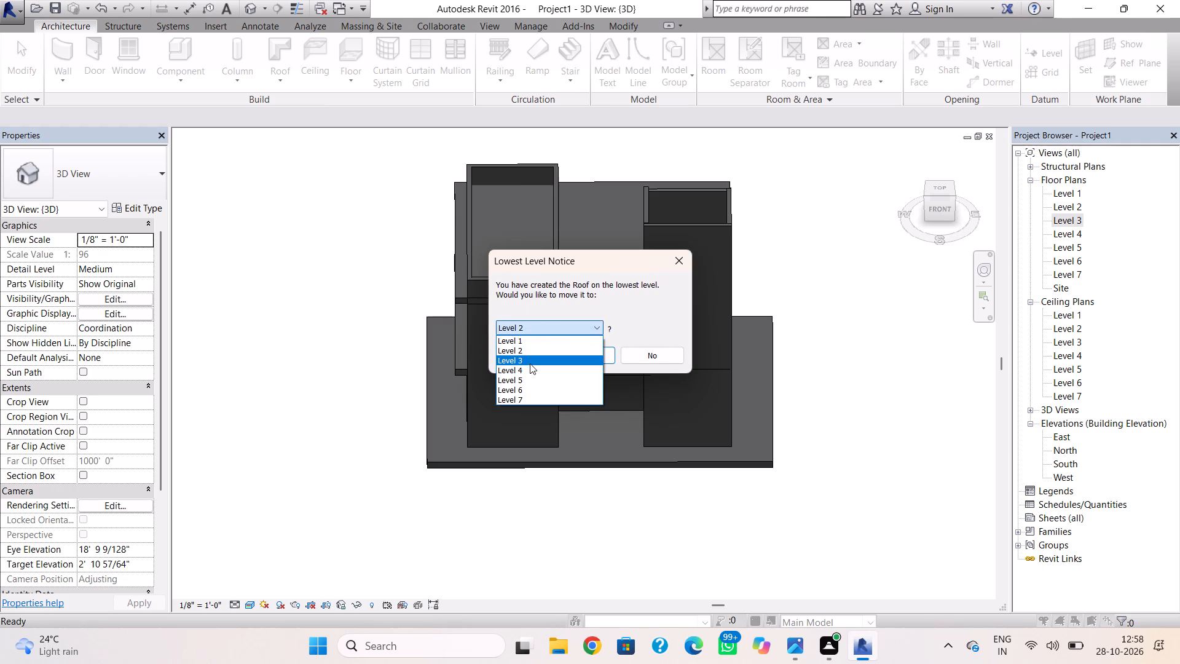
pyautogui.click(529, 362)
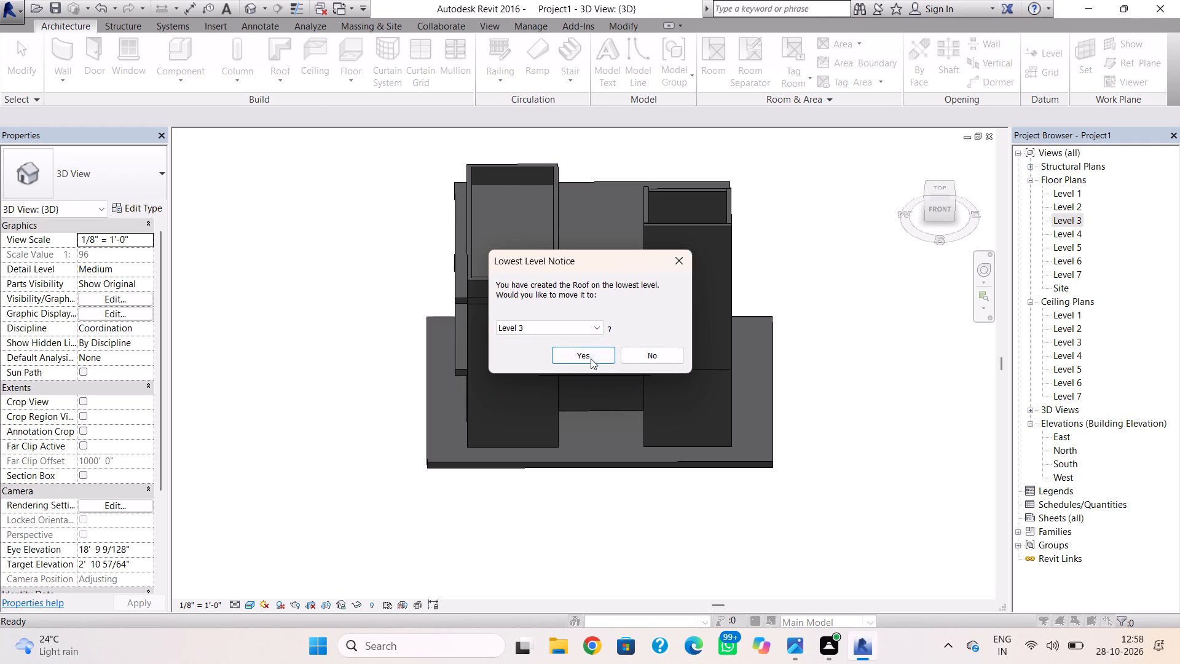
pyautogui.click(591, 355)
pyautogui.keyDown('shift'); pyautogui.moveTo(593, 311); pyautogui.dragTo(618, 306, button='right'); pyautogui.keyUp('shift')
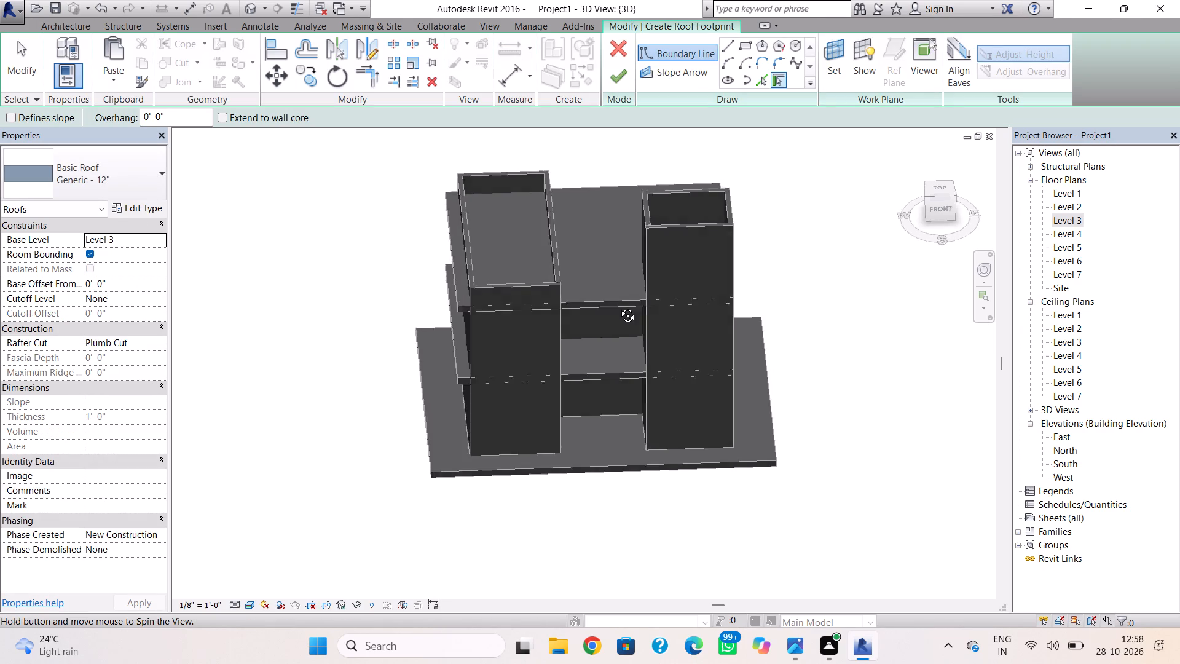
pyautogui.keyDown('shift'); pyautogui.moveTo(618, 306); pyautogui.dragTo(599, 220, button='right'); pyautogui.keyUp('shift')
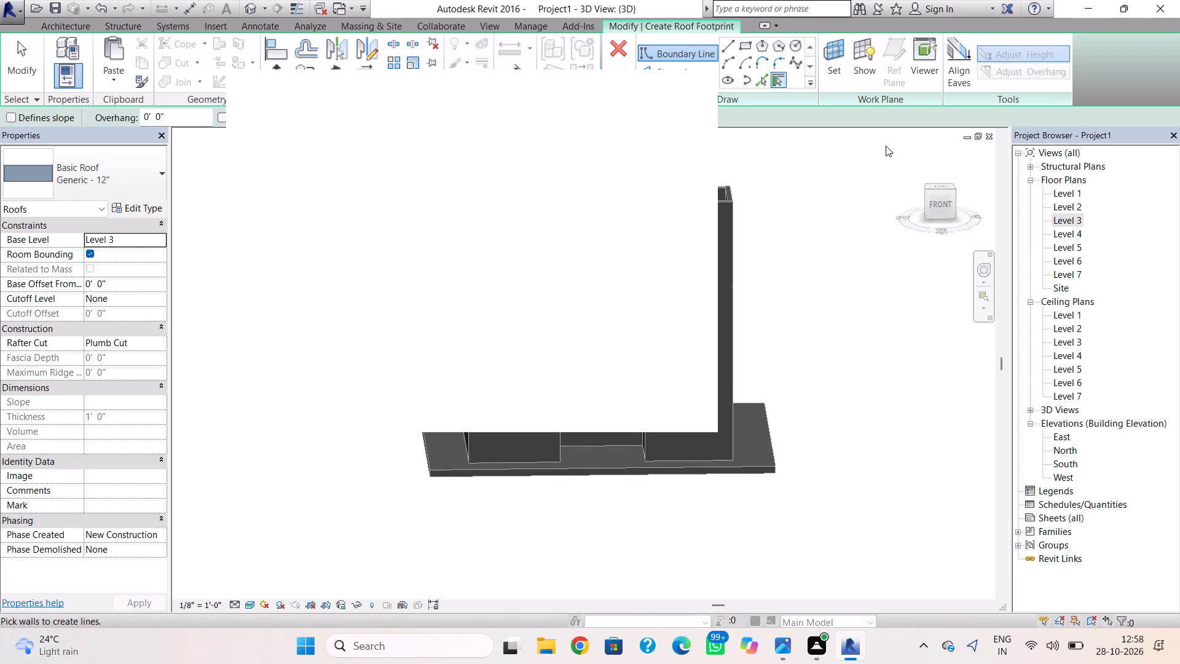
pyautogui.click(684, 94)
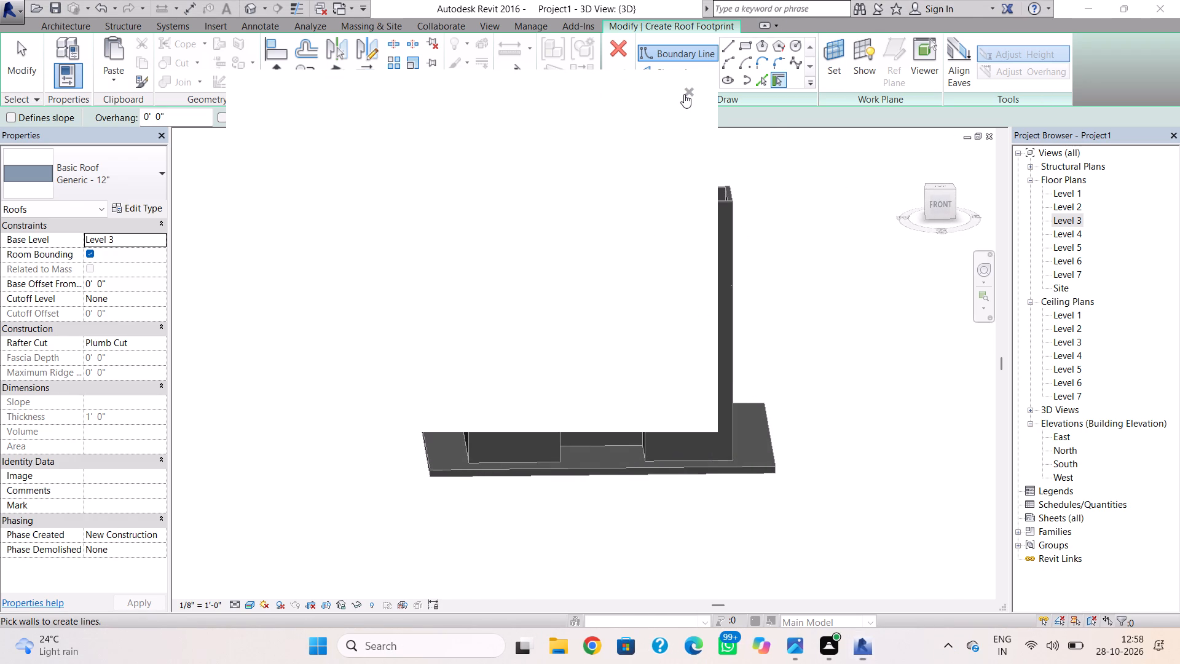
pyautogui.doubleClick(1067, 217)
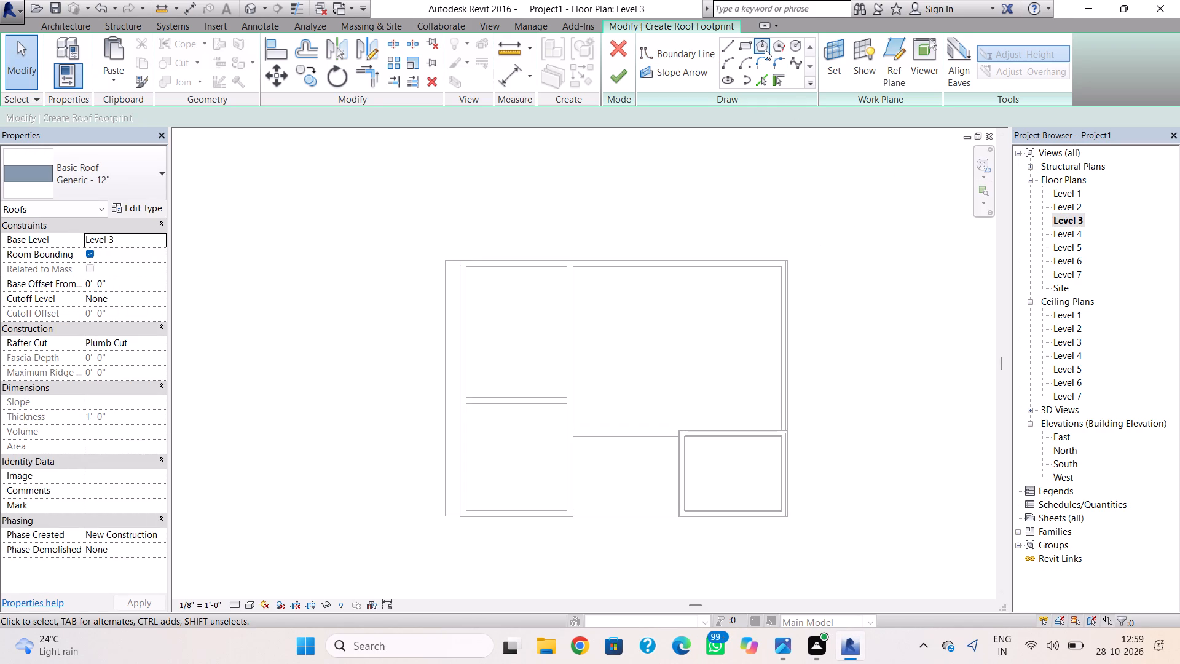
pyautogui.click(749, 48)
pyautogui.scroll(1, 796, 326)
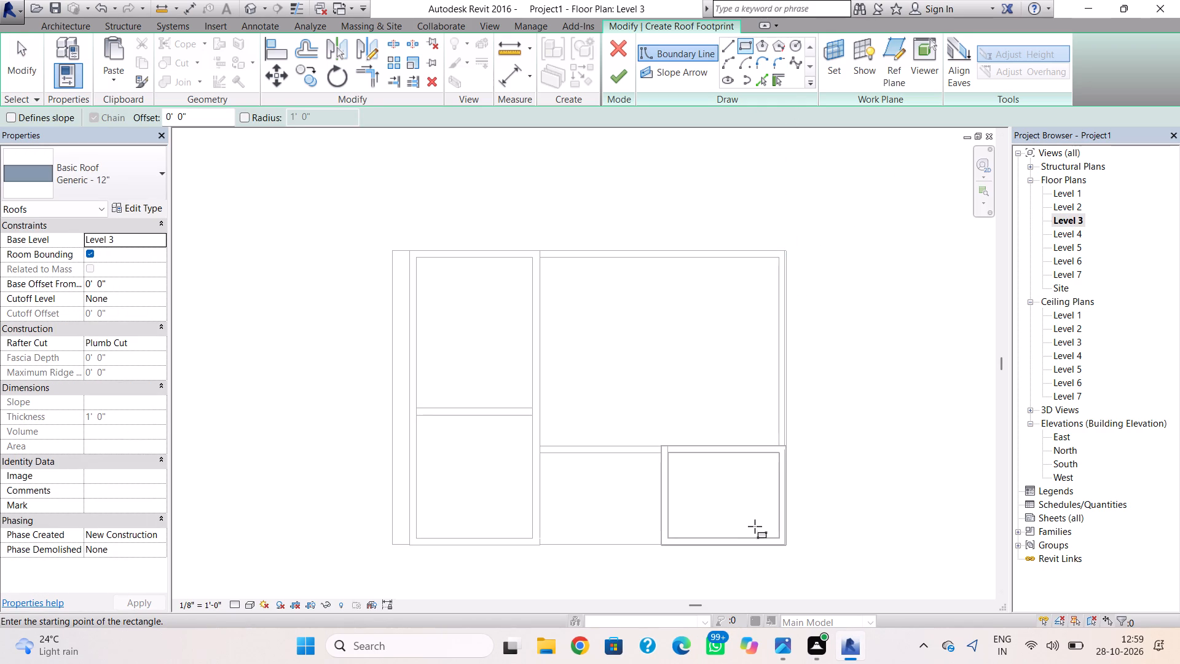
pyautogui.scroll(5, 757, 528)
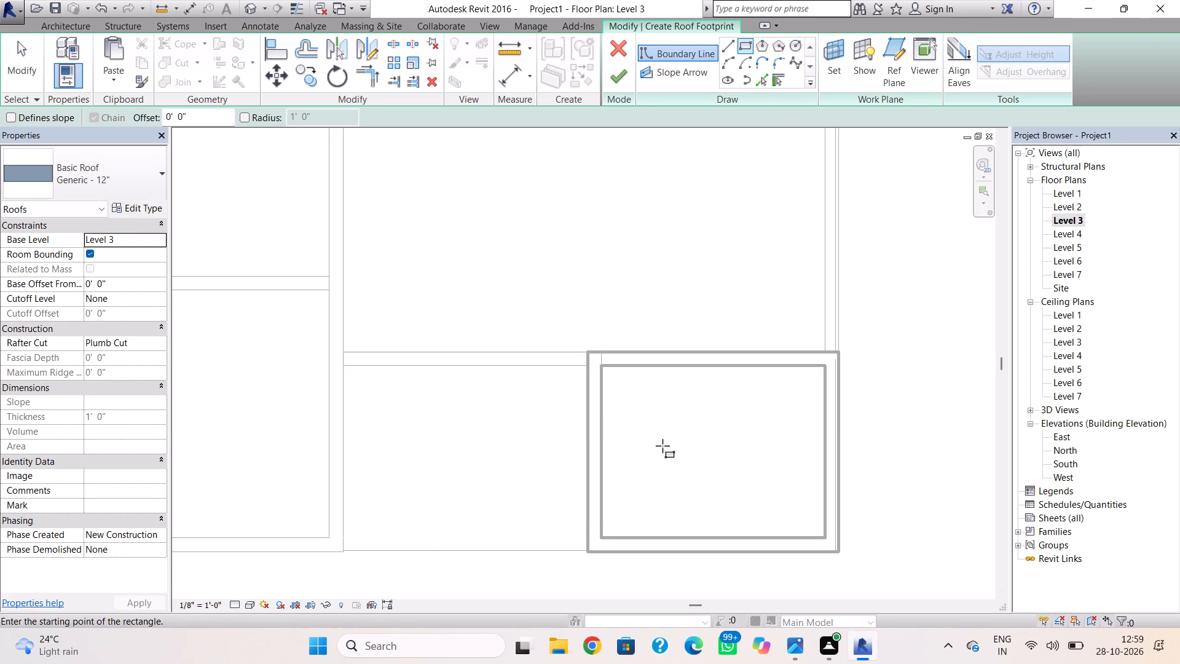
pyautogui.click(606, 371)
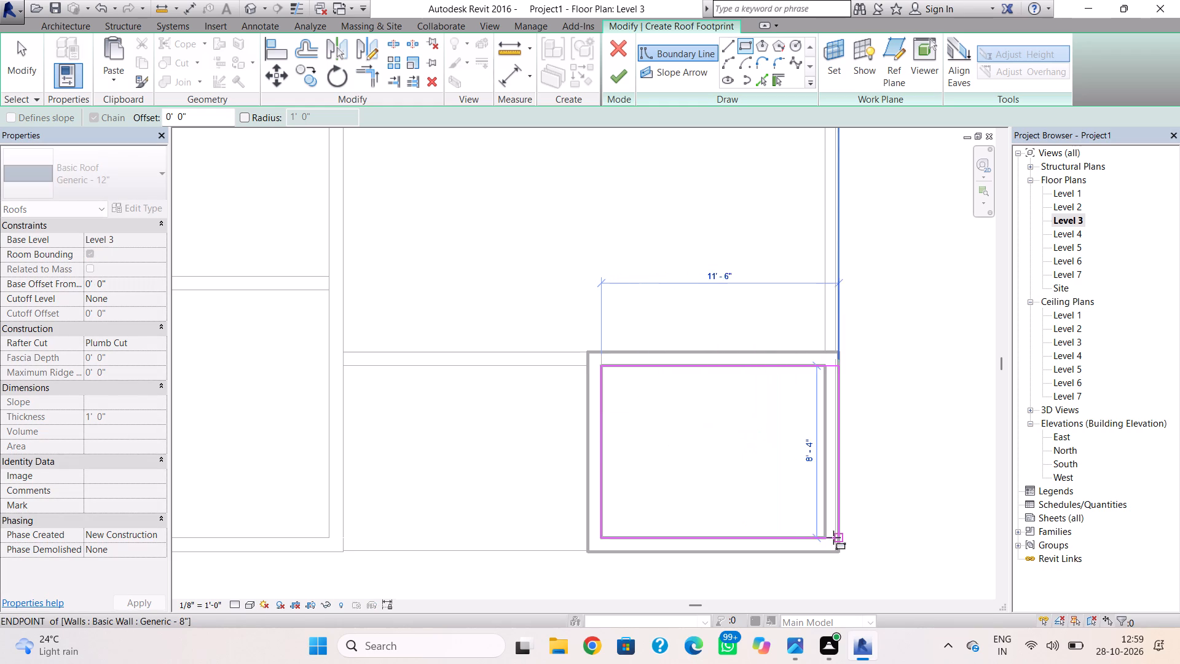
pyautogui.click(826, 541)
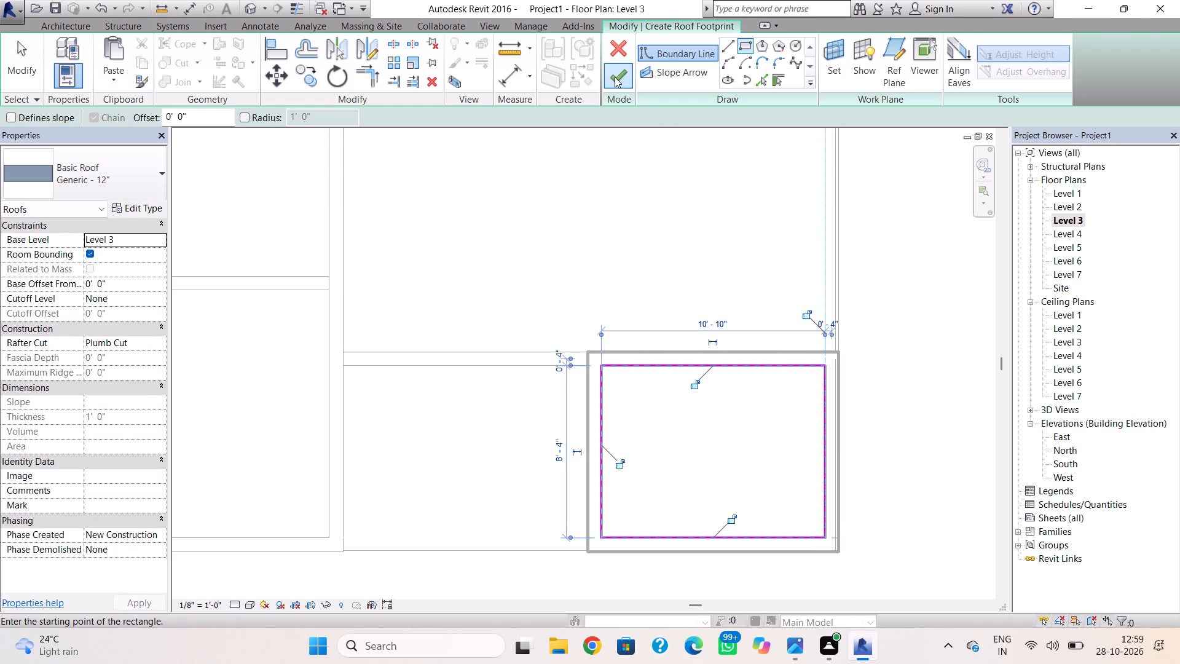
pyautogui.click(615, 77)
# Copy the southeast enclosure's Level 3 roof slab and paste it aligned to Level 4.
pyautogui.click(254, 6)
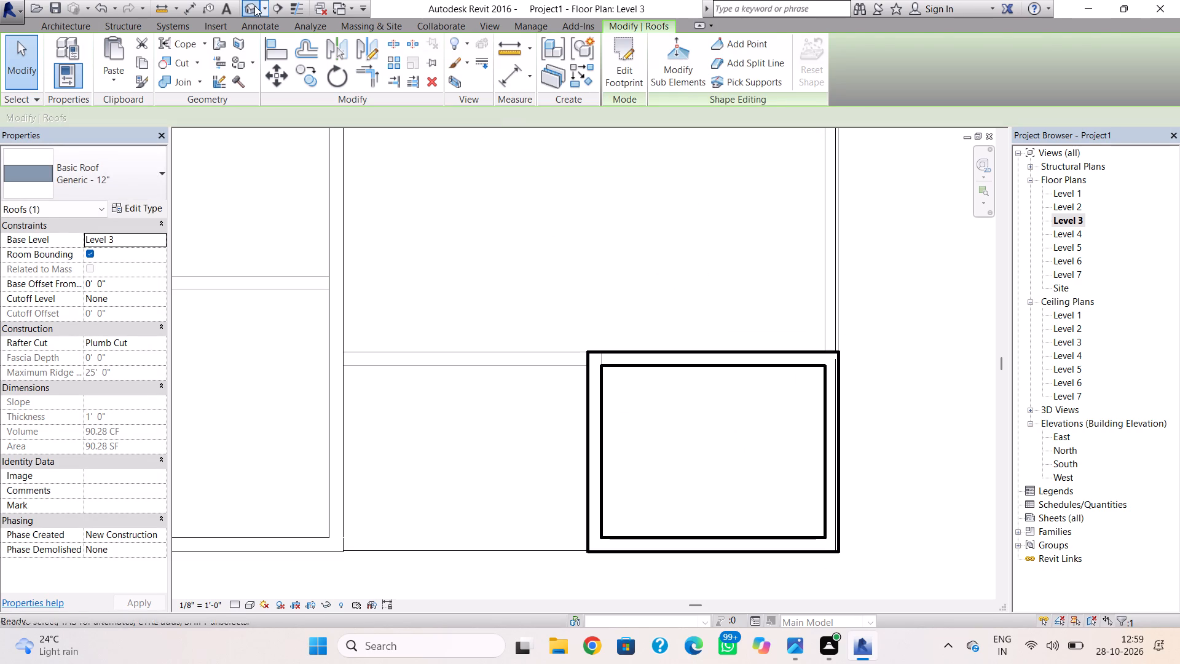
pyautogui.keyDown('shift'); pyautogui.moveTo(745, 333); pyautogui.dragTo(790, 577, button='right'); pyautogui.keyUp('shift')
pyautogui.click(702, 264)
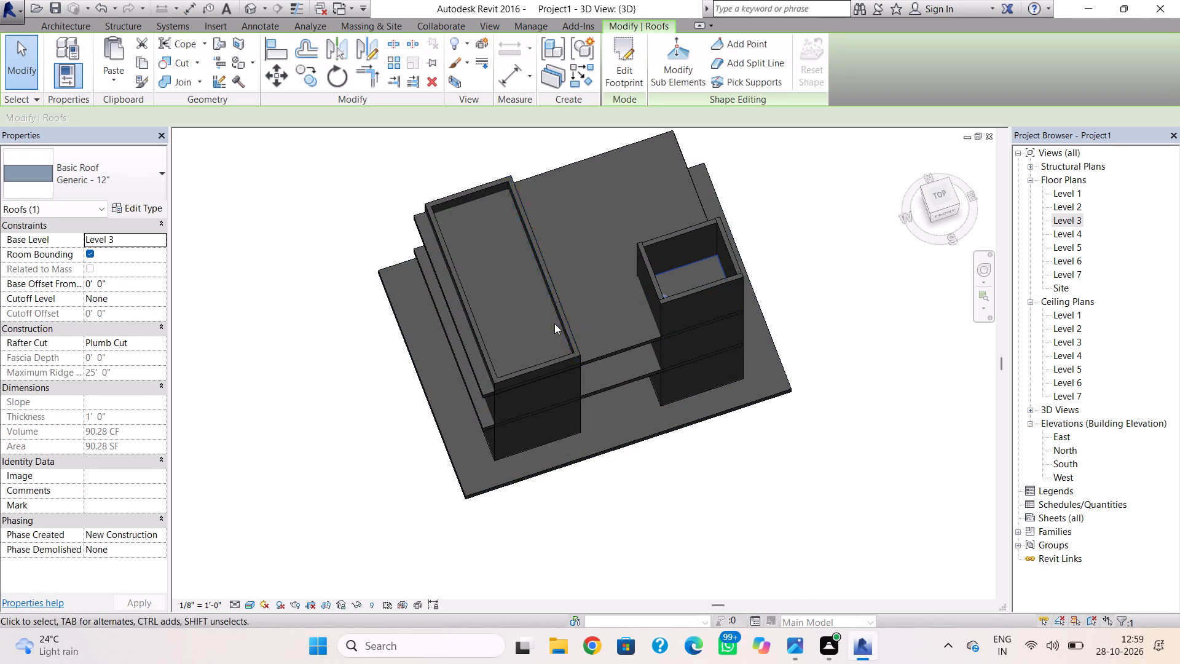
pyautogui.click(144, 67)
pyautogui.doubleClick(112, 90)
pyautogui.click(147, 140)
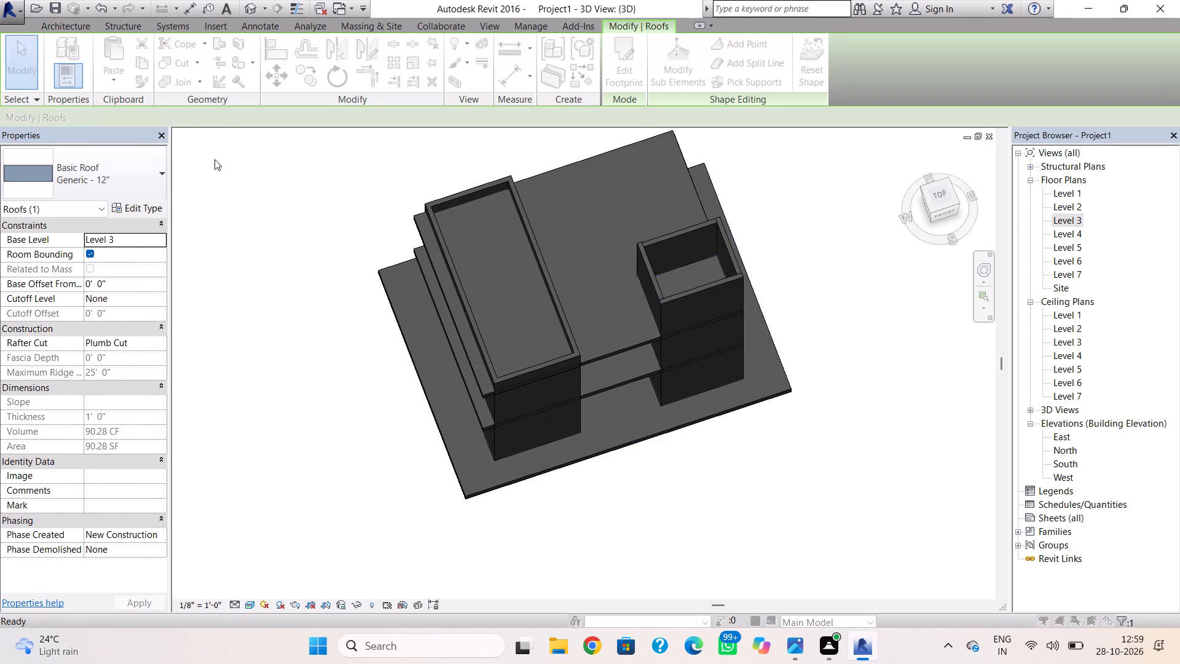
pyautogui.click(522, 245)
pyautogui.click(594, 421)
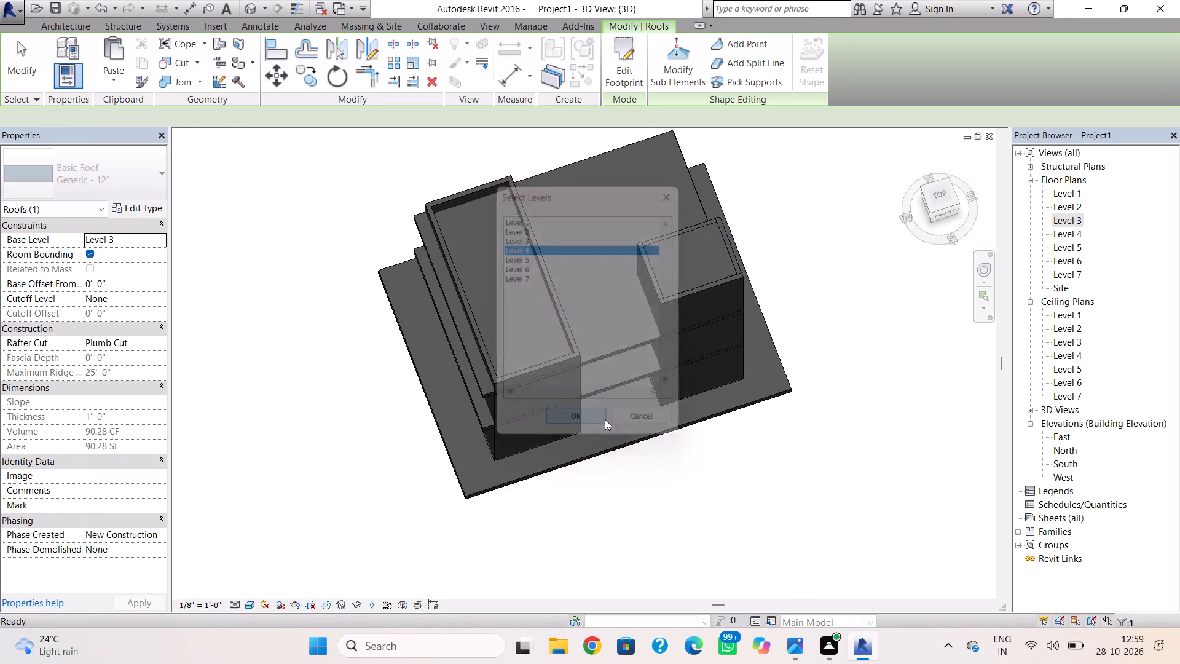
pyautogui.press('Escape')
# Start an in-place model in the Walls category, keeping the default name.
pyautogui.keyDown('shift'); pyautogui.moveTo(825, 401); pyautogui.dragTo(825, 341, button='right'); pyautogui.keyUp('shift')
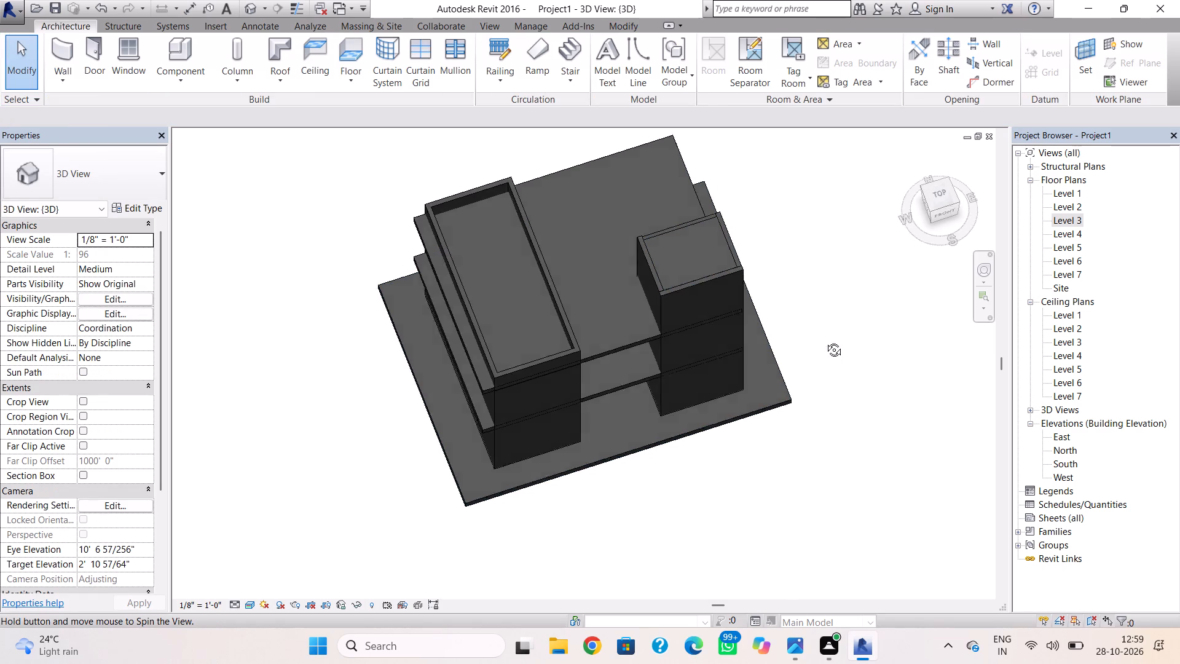
pyautogui.keyDown('shift'); pyautogui.moveTo(825, 341); pyautogui.dragTo(800, 150, button='right'); pyautogui.keyUp('shift')
pyautogui.keyDown('shift'); pyautogui.moveTo(790, 275); pyautogui.dragTo(802, 259, button='right'); pyautogui.keyUp('shift')
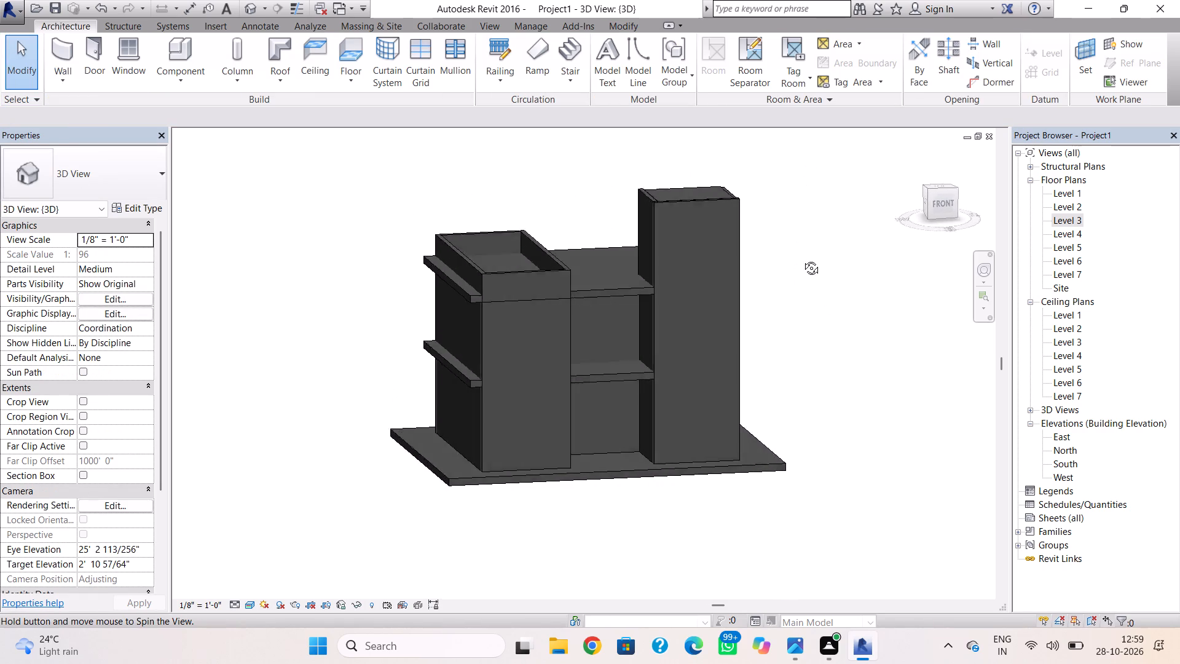
pyautogui.keyDown('shift'); pyautogui.moveTo(802, 259); pyautogui.dragTo(808, 247, button='right'); pyautogui.keyUp('shift')
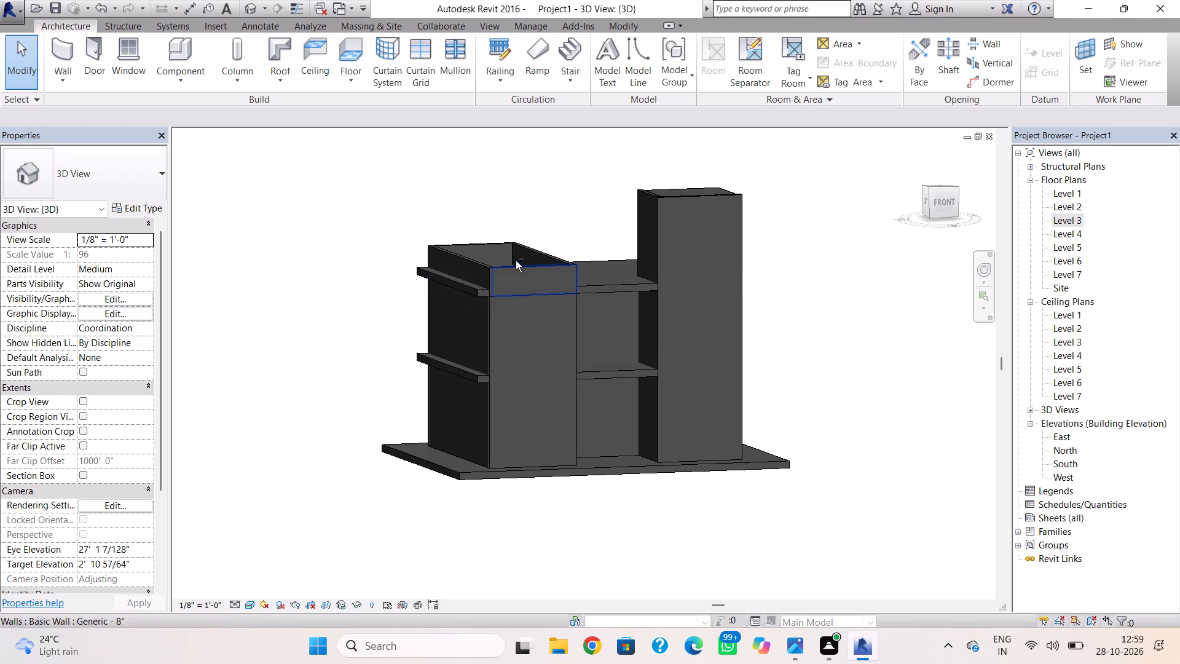
pyautogui.keyDown('shift'); pyautogui.moveTo(545, 346); pyautogui.dragTo(538, 460, button='right'); pyautogui.keyUp('shift')
pyautogui.keyDown('shift'); pyautogui.moveTo(546, 359); pyautogui.dragTo(556, 266, button='right'); pyautogui.keyUp('shift')
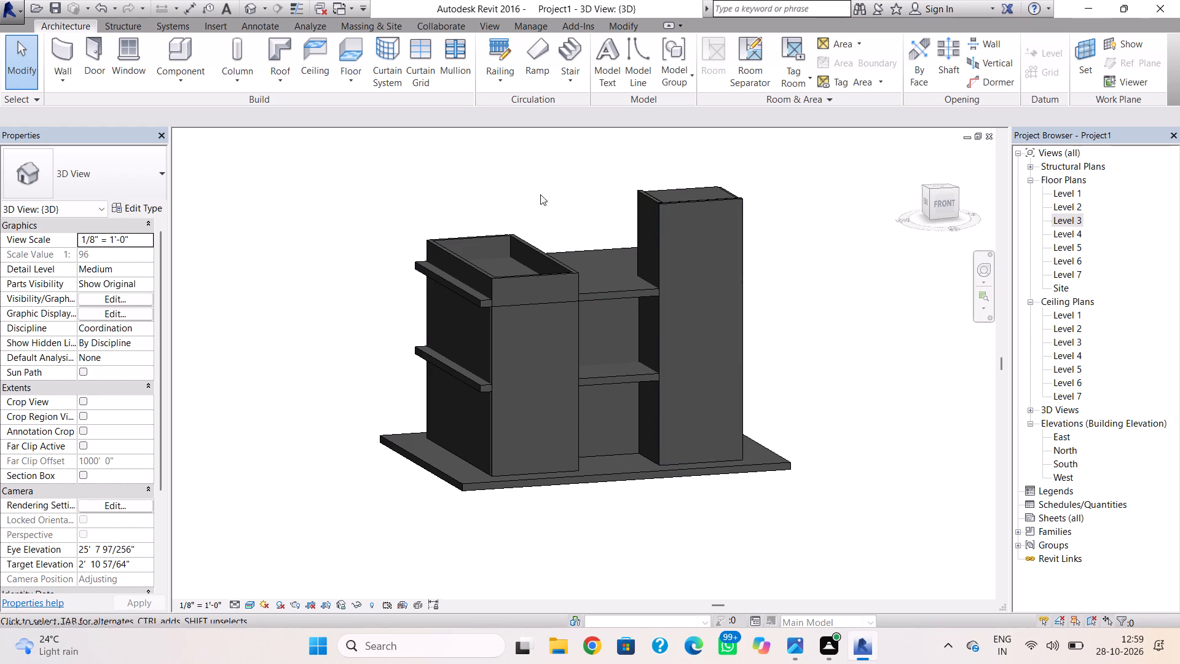
pyautogui.click(192, 73)
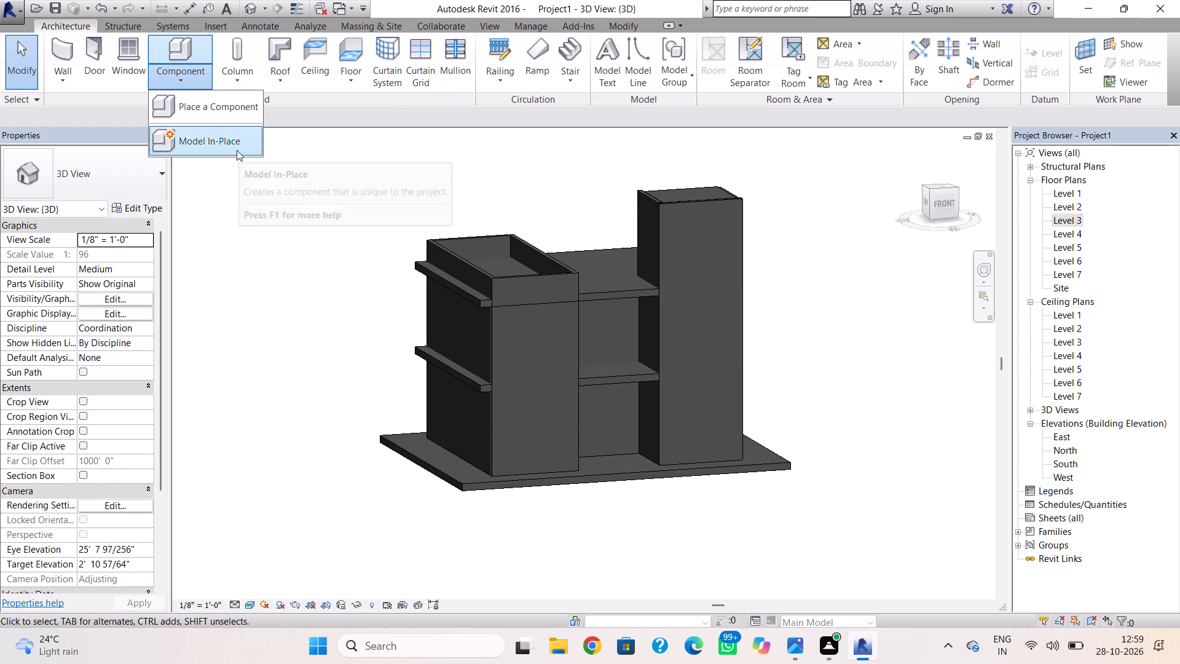
pyautogui.click(237, 150)
pyautogui.scroll(-11, 548, 253)
pyautogui.scroll(-20, 554, 272)
pyautogui.scroll(-7, 557, 269)
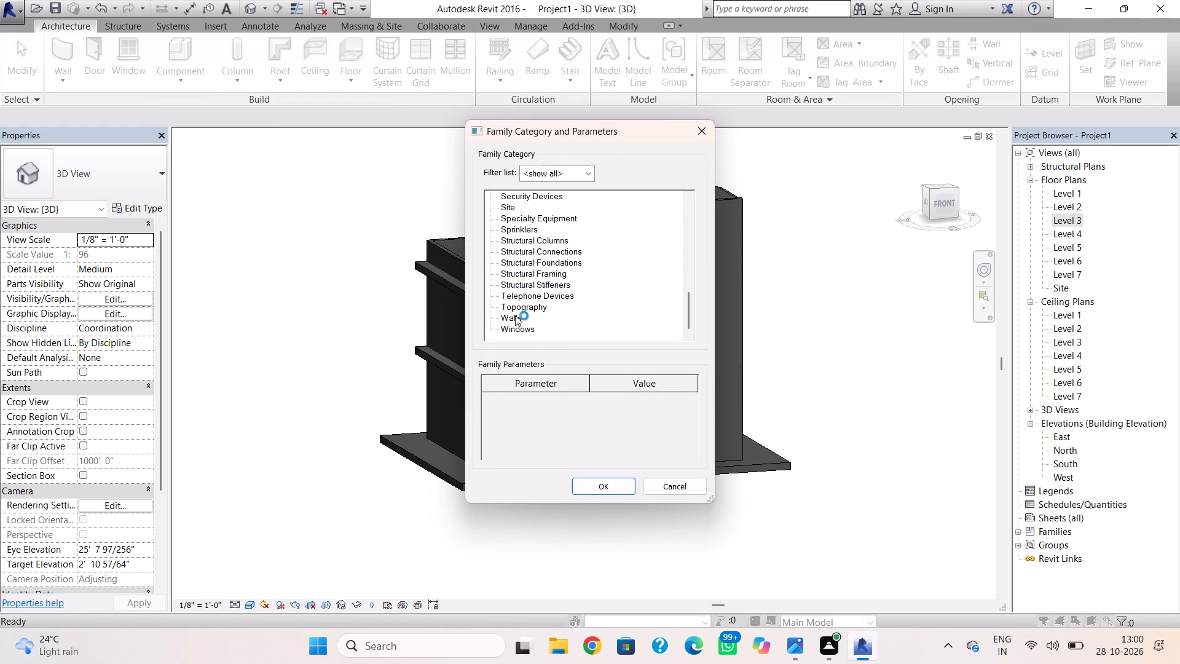
pyautogui.click(512, 317)
pyautogui.click(629, 483)
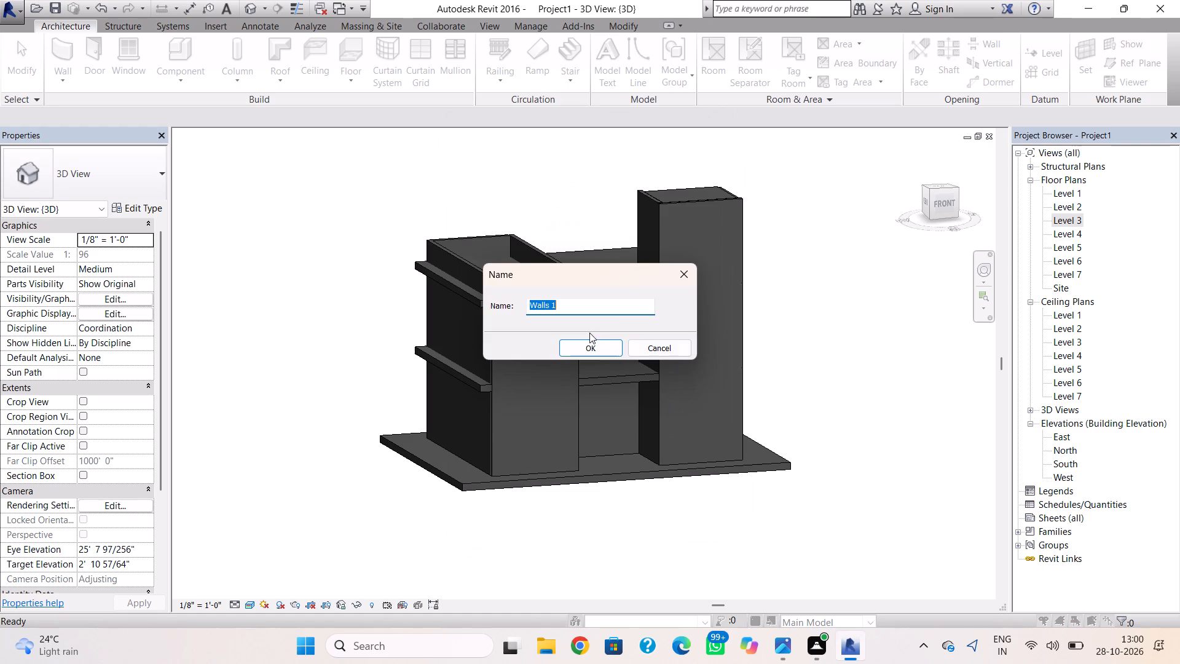
pyautogui.click(596, 352)
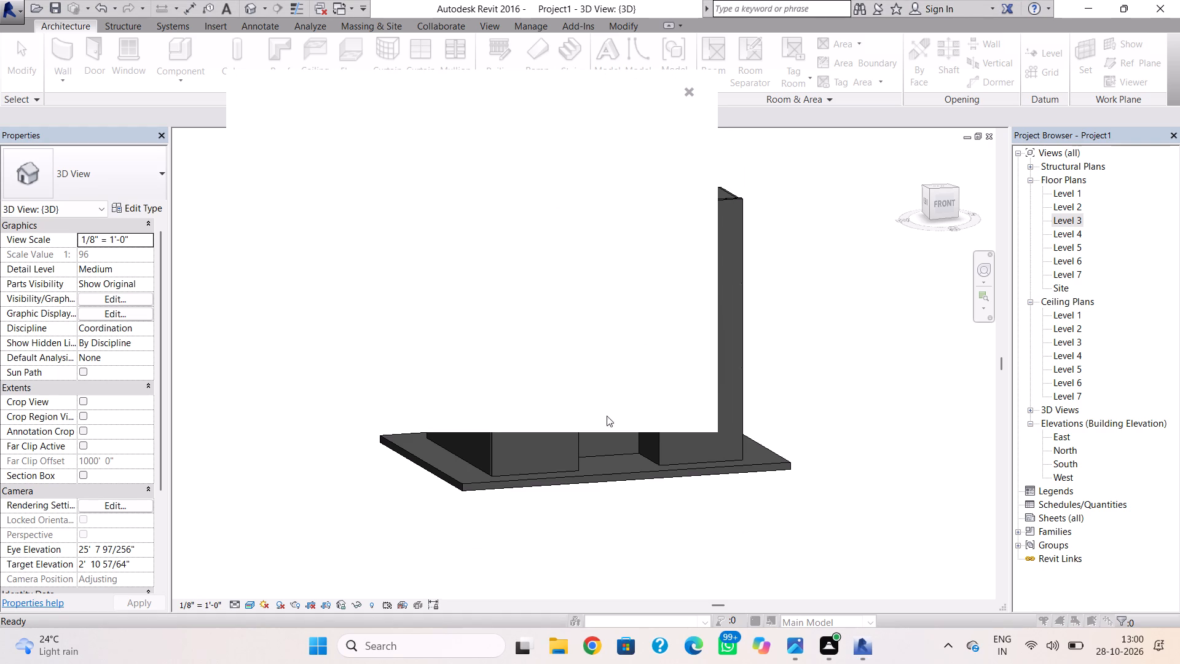
pyautogui.click(686, 89)
pyautogui.keyDown('shift'); pyautogui.moveTo(604, 269); pyautogui.dragTo(635, 275, button='right'); pyautogui.keyUp('shift')
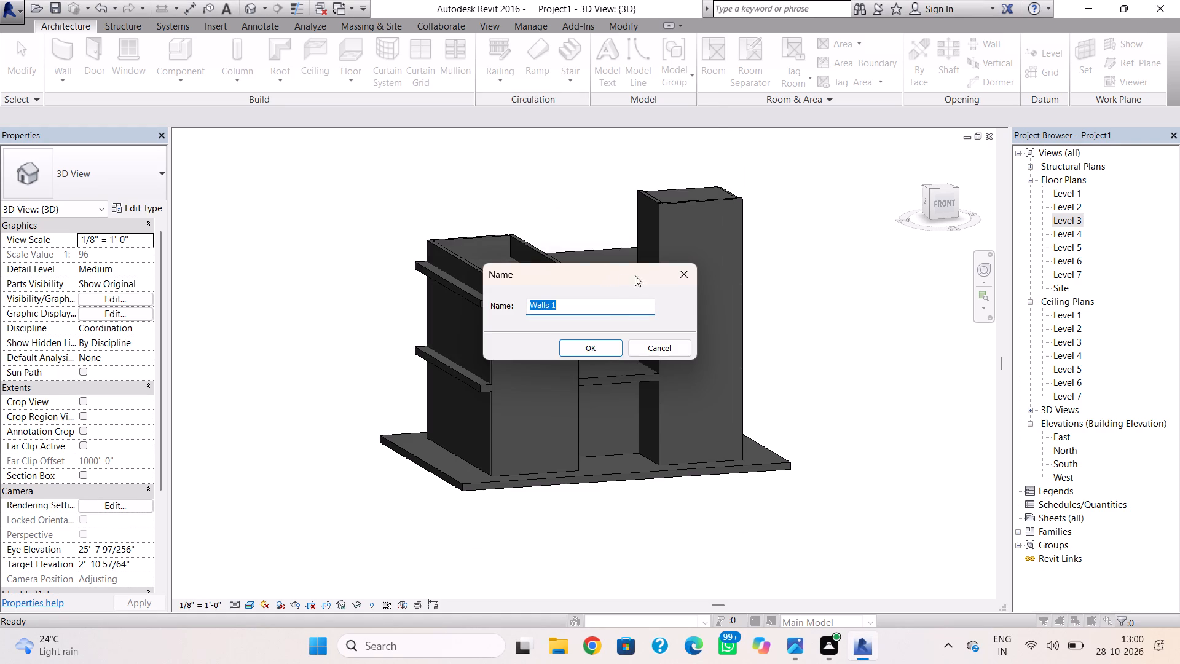
pyautogui.keyDown('shift'); pyautogui.moveTo(635, 275); pyautogui.dragTo(645, 275, button='right'); pyautogui.keyUp('shift')
pyautogui.click(607, 352)
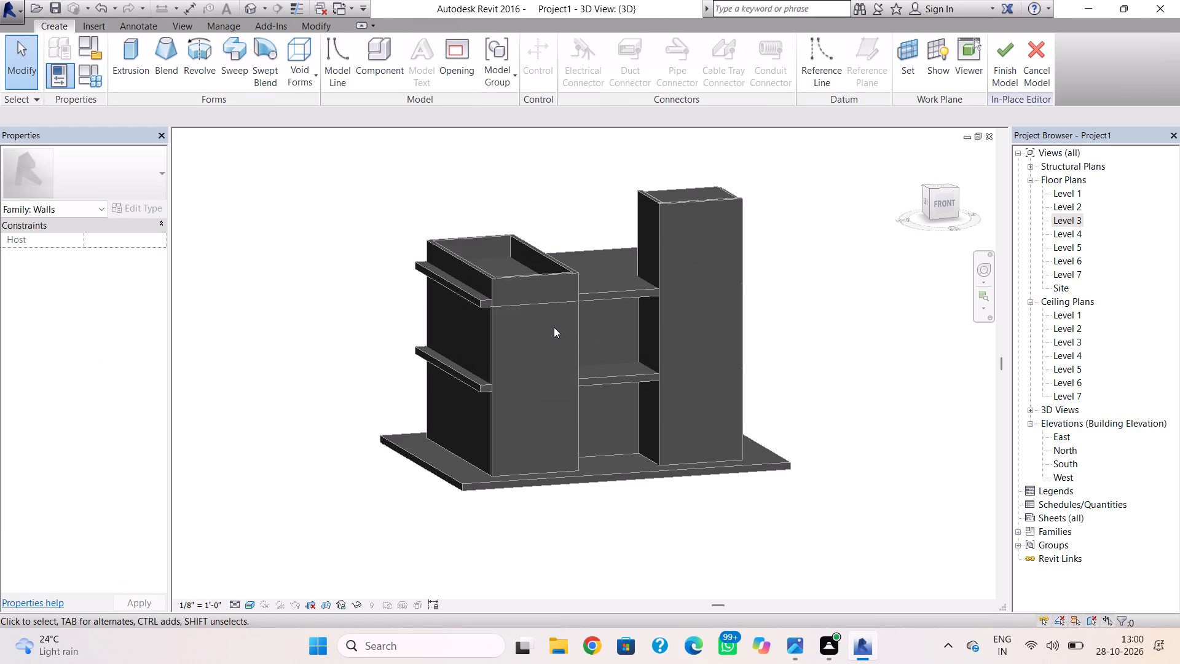
# Set the work plane by picking the west face of the southeast enclosure's upper storey.
pyautogui.keyDown('shift'); pyautogui.moveTo(563, 317); pyautogui.dragTo(613, 330, button='right'); pyautogui.keyUp('shift')
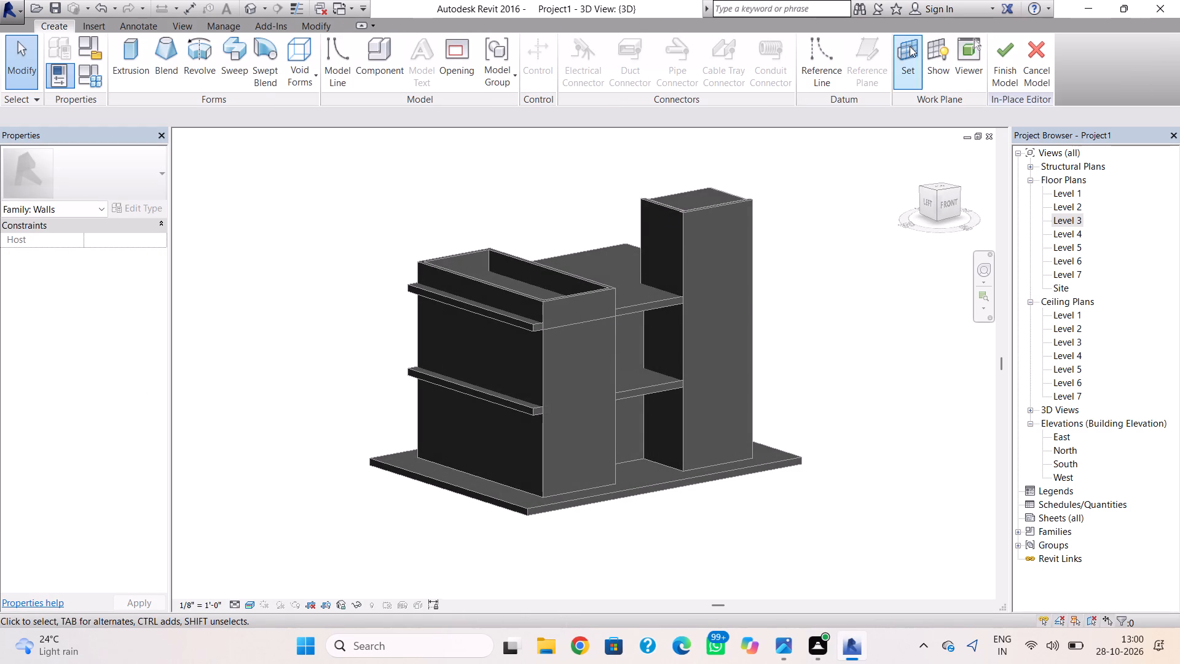
pyautogui.click(910, 46)
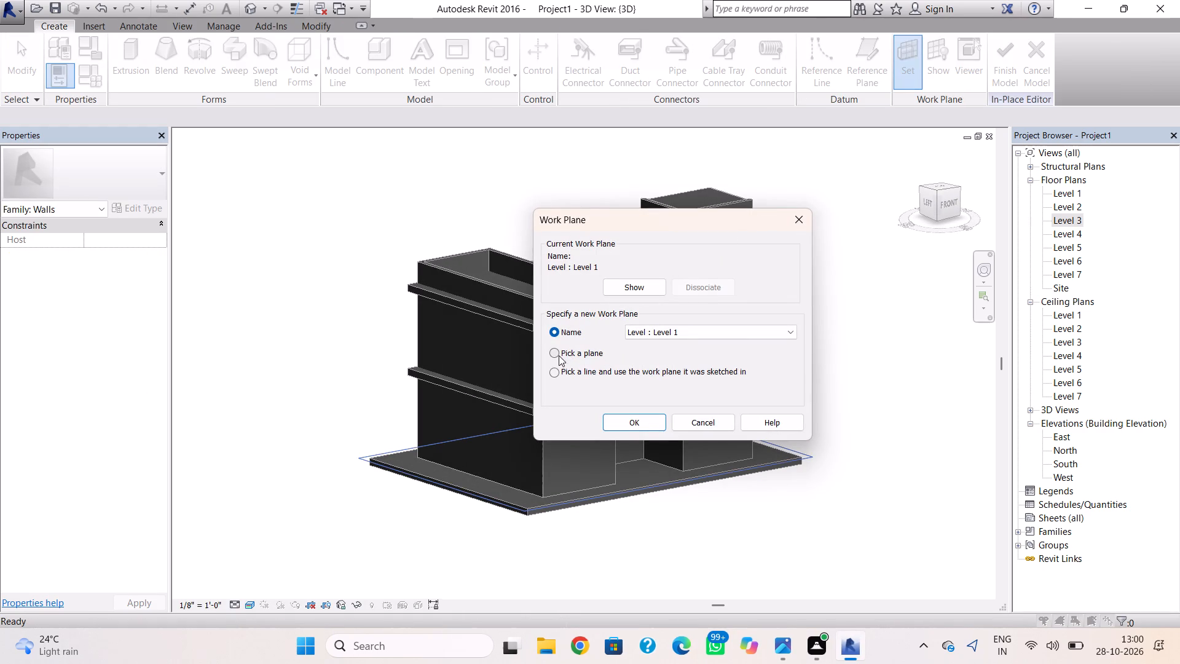
pyautogui.click(559, 355)
pyautogui.click(624, 423)
pyautogui.scroll(4, 673, 261)
pyautogui.scroll(1, 683, 198)
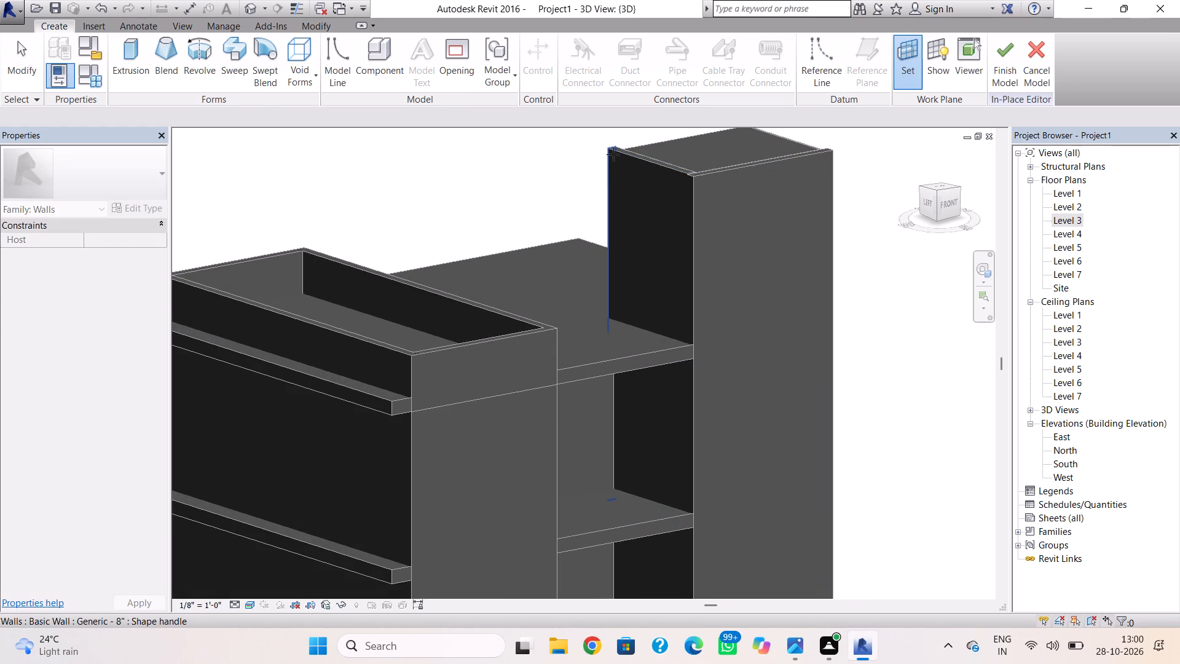
pyautogui.keyDown('shift'); pyautogui.moveTo(625, 209); pyautogui.dragTo(801, 285, button='right'); pyautogui.keyUp('shift')
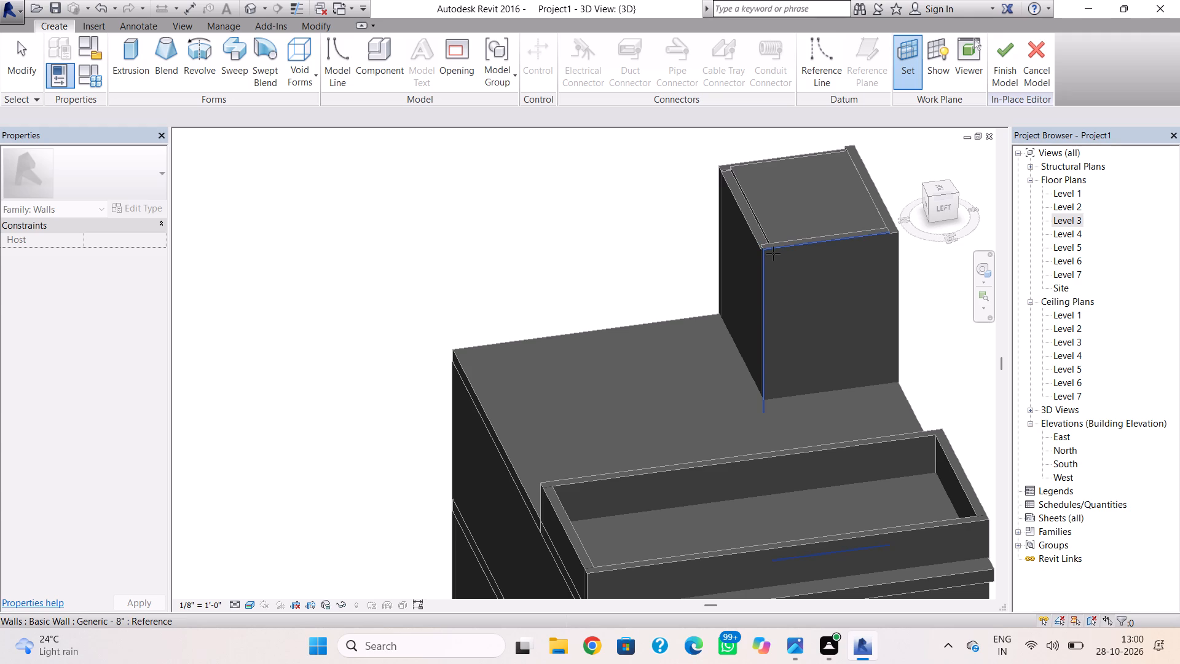
pyautogui.click(773, 253)
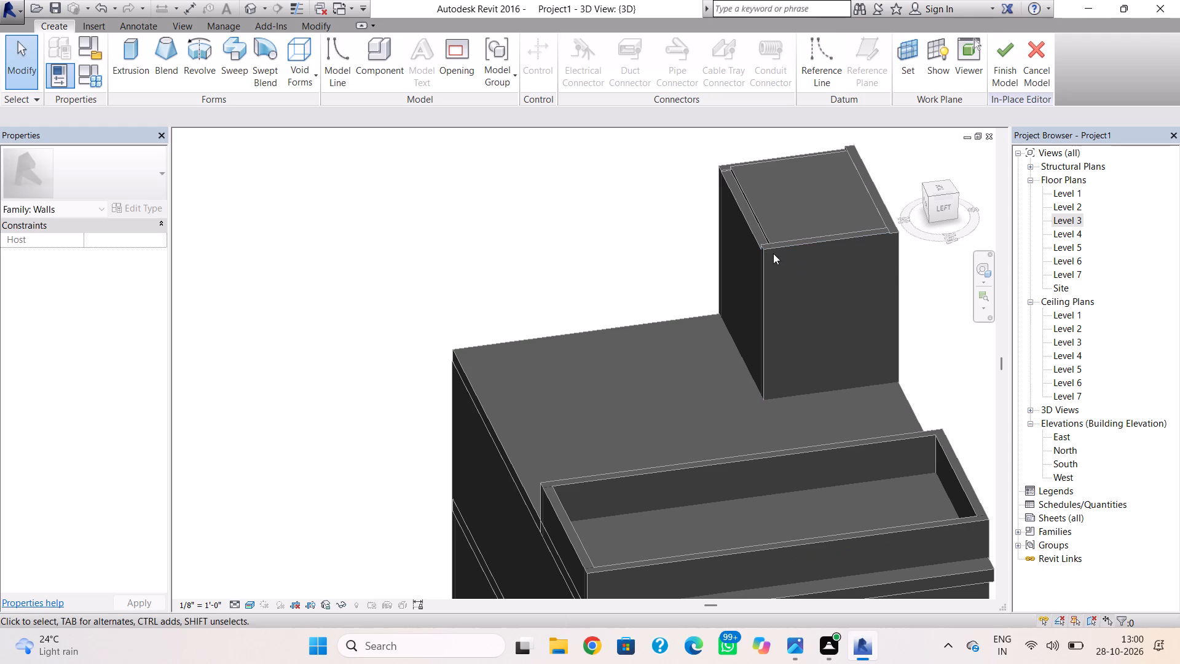
# Start an Extrusion and sketch a rectangle about 7'-6" by 2'-0" near the top of the enclosure's west face.
pyautogui.keyDown('shift'); pyautogui.moveTo(863, 320); pyautogui.dragTo(846, 220, button='right'); pyautogui.keyUp('shift')
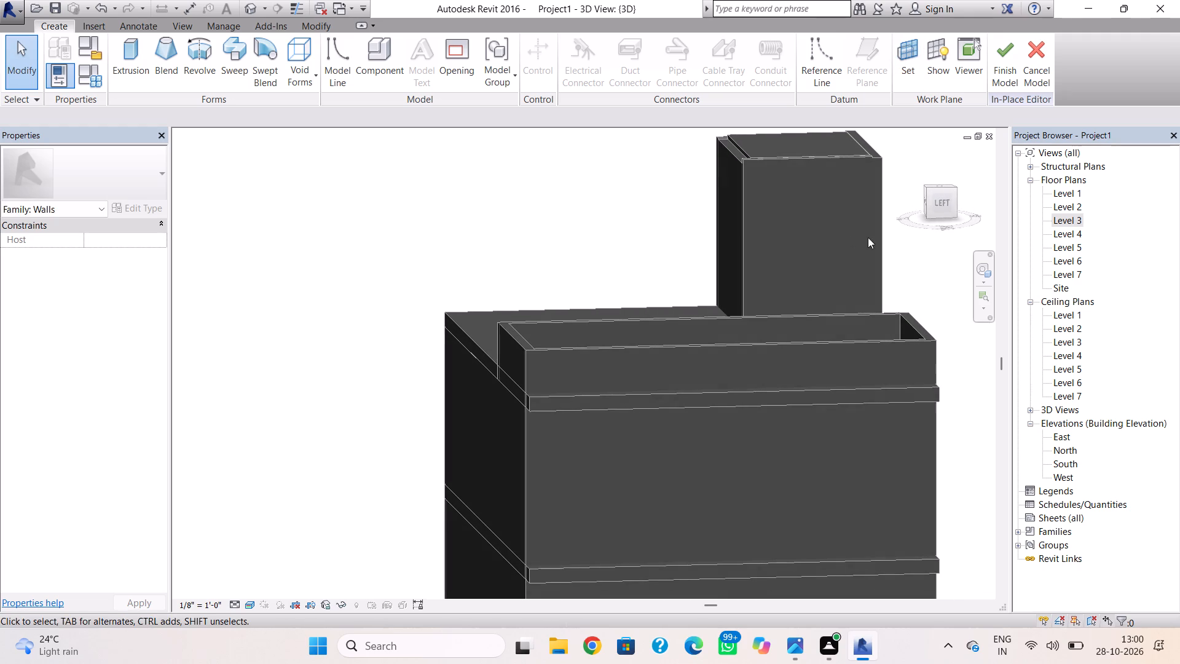
pyautogui.click(940, 205)
pyautogui.keyDown('shift'); pyautogui.moveTo(781, 335); pyautogui.dragTo(761, 310, button='right'); pyautogui.keyUp('shift')
pyautogui.moveTo(768, 312); pyautogui.dragTo(763, 403, button='middle')
pyautogui.keyDown('shift'); pyautogui.moveTo(773, 393); pyautogui.dragTo(766, 383, button='right'); pyautogui.keyUp('shift')
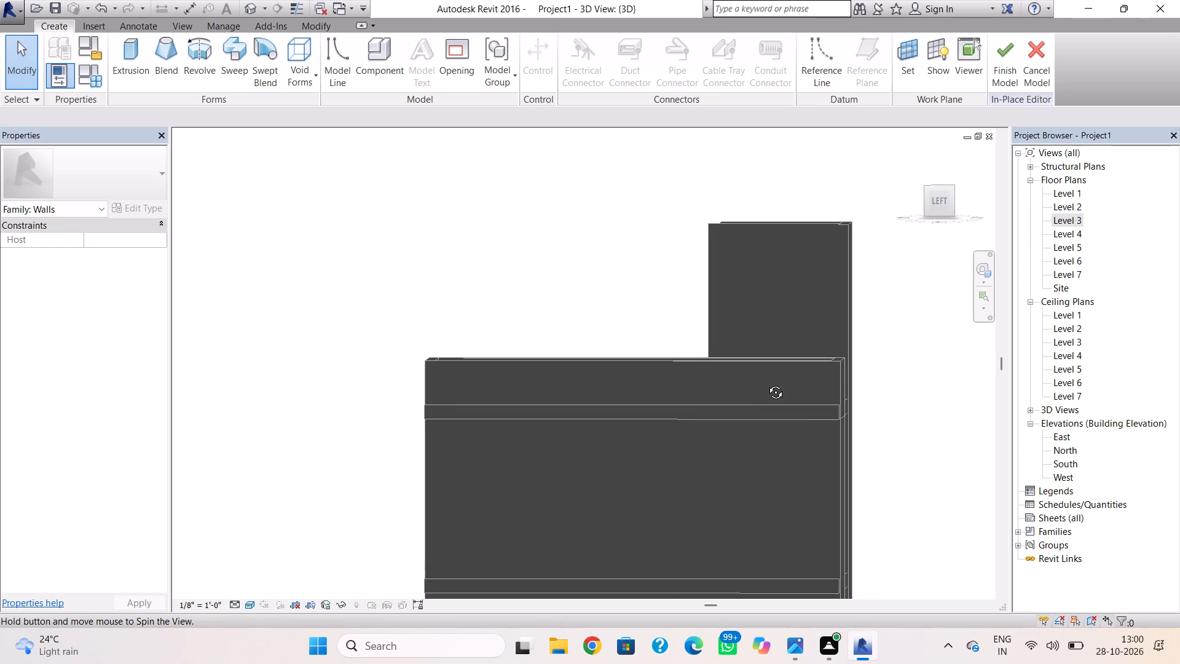
pyautogui.keyDown('shift'); pyautogui.moveTo(766, 383); pyautogui.dragTo(769, 384, button='right'); pyautogui.keyUp('shift')
pyautogui.click(151, 45)
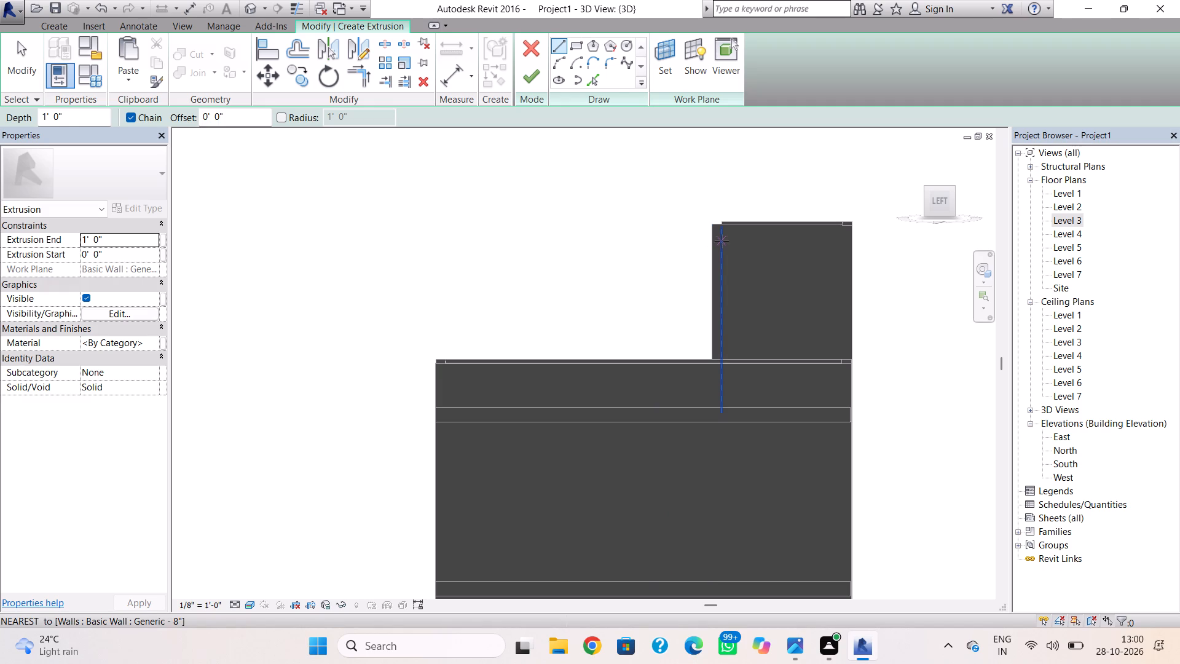
pyautogui.click(576, 37)
pyautogui.click(584, 48)
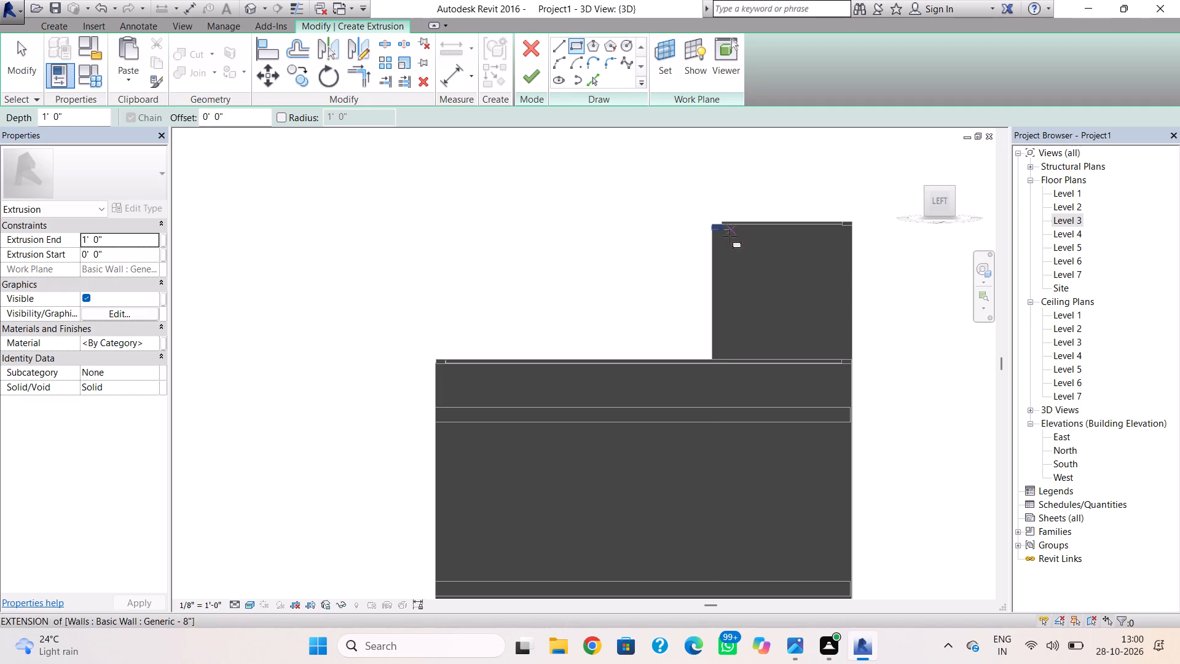
pyautogui.click(724, 244)
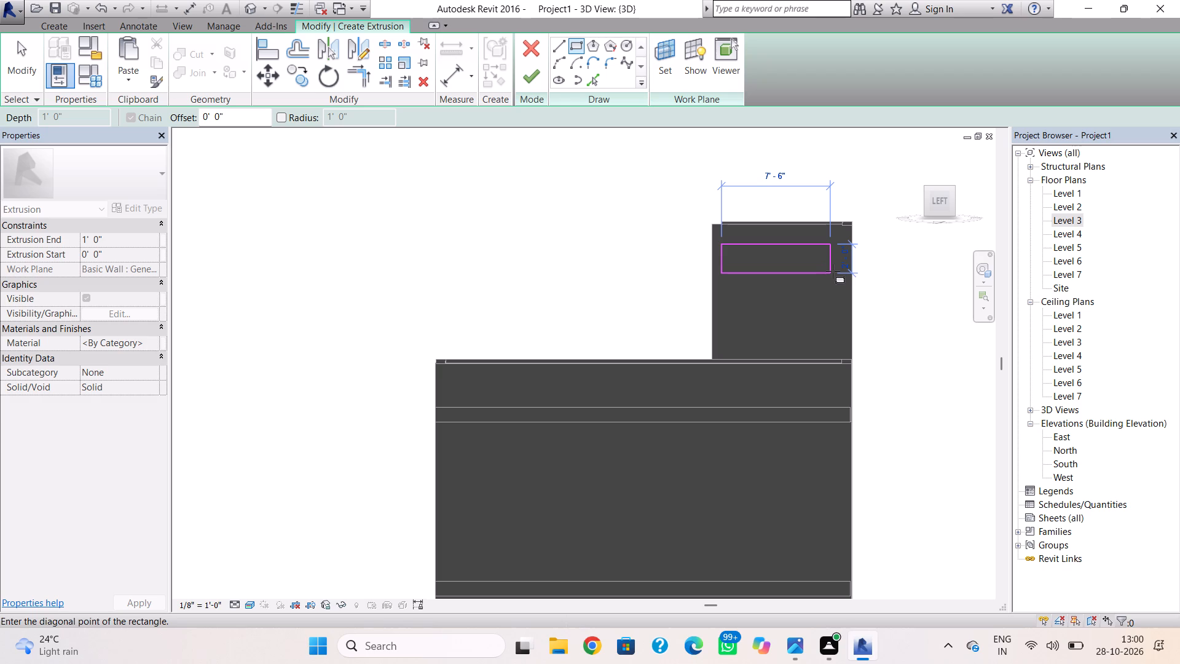
pyautogui.click(833, 271)
pyautogui.press('Escape')
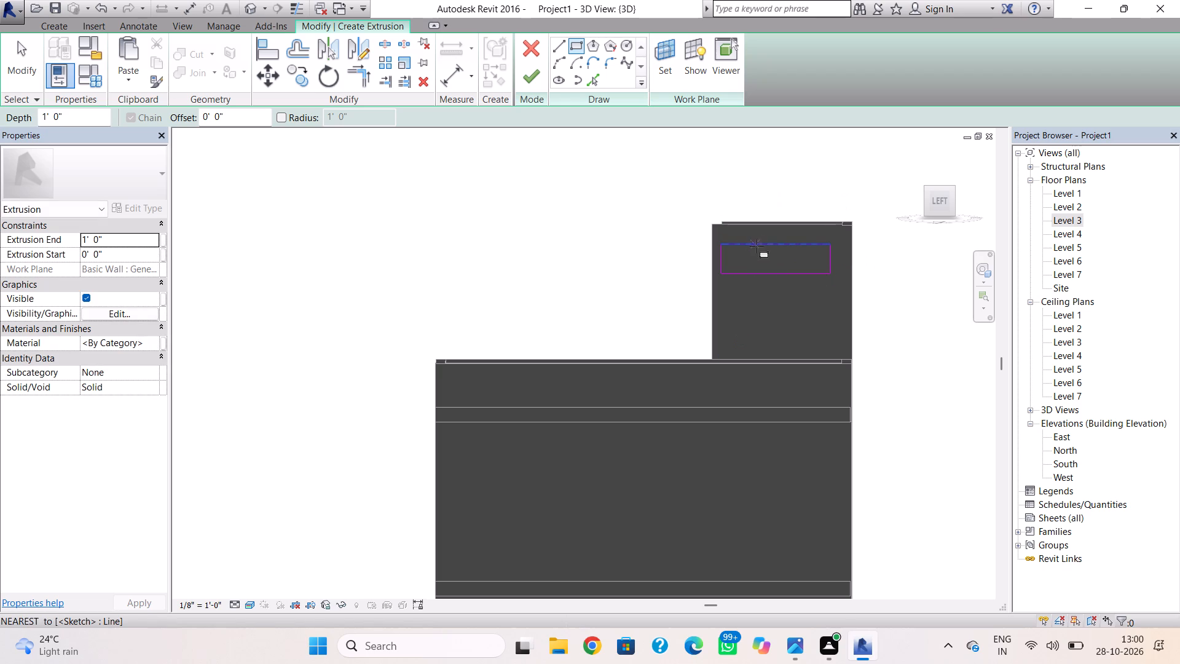
pyautogui.press('Escape')
# Nudge the rectangle's top edge up to a 2'-3" height, move its north and south edges inward, and finish the extrusion sketch.
pyautogui.click(782, 246)
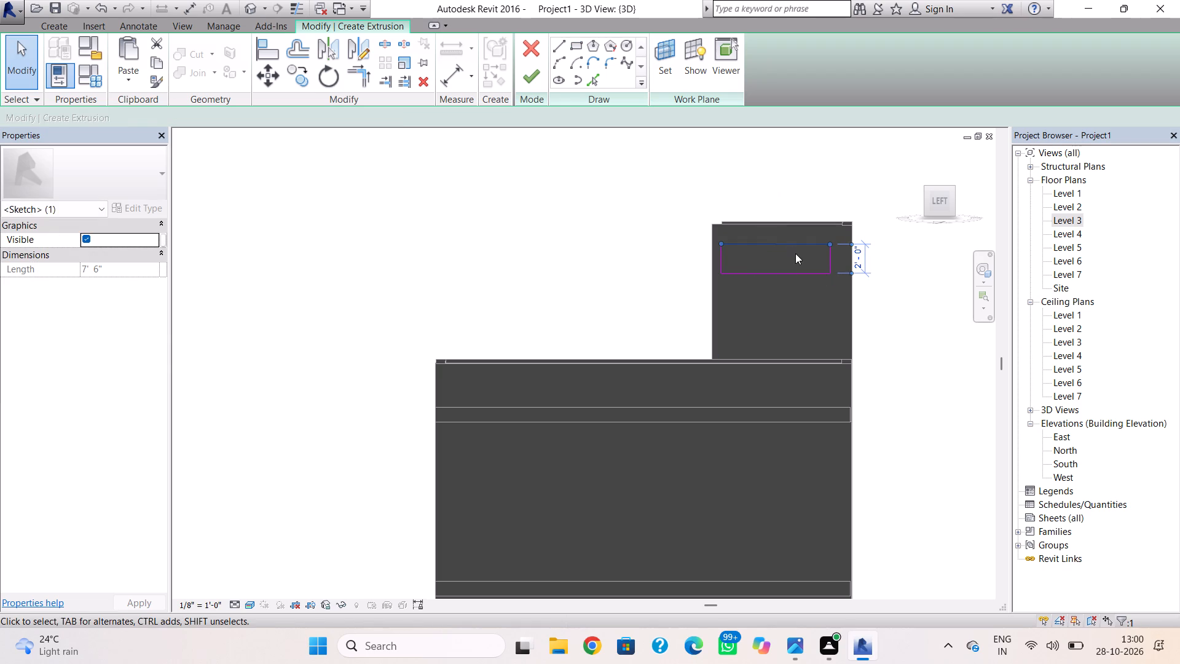
pyautogui.press('Up')
pyautogui.click(722, 258)
pyautogui.press('Right')
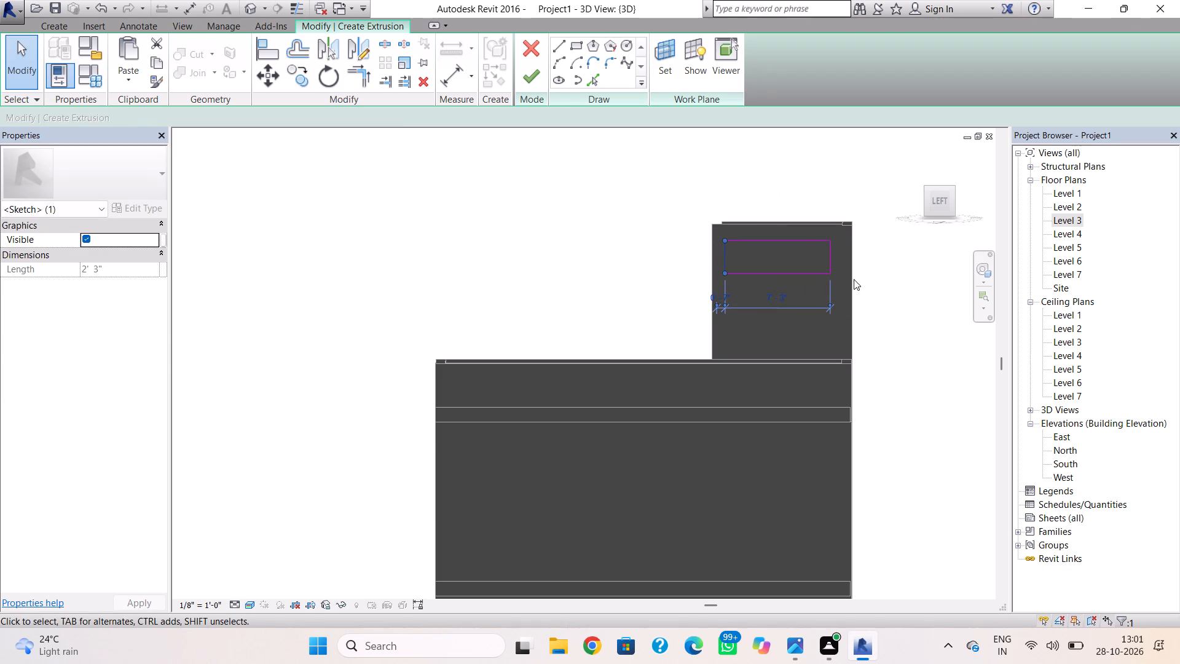
pyautogui.click(829, 259)
pyautogui.press('Left')
pyautogui.press('Left')
pyautogui.press('Left')
pyautogui.press('Left')
pyautogui.press('Left')
pyautogui.press('Left')
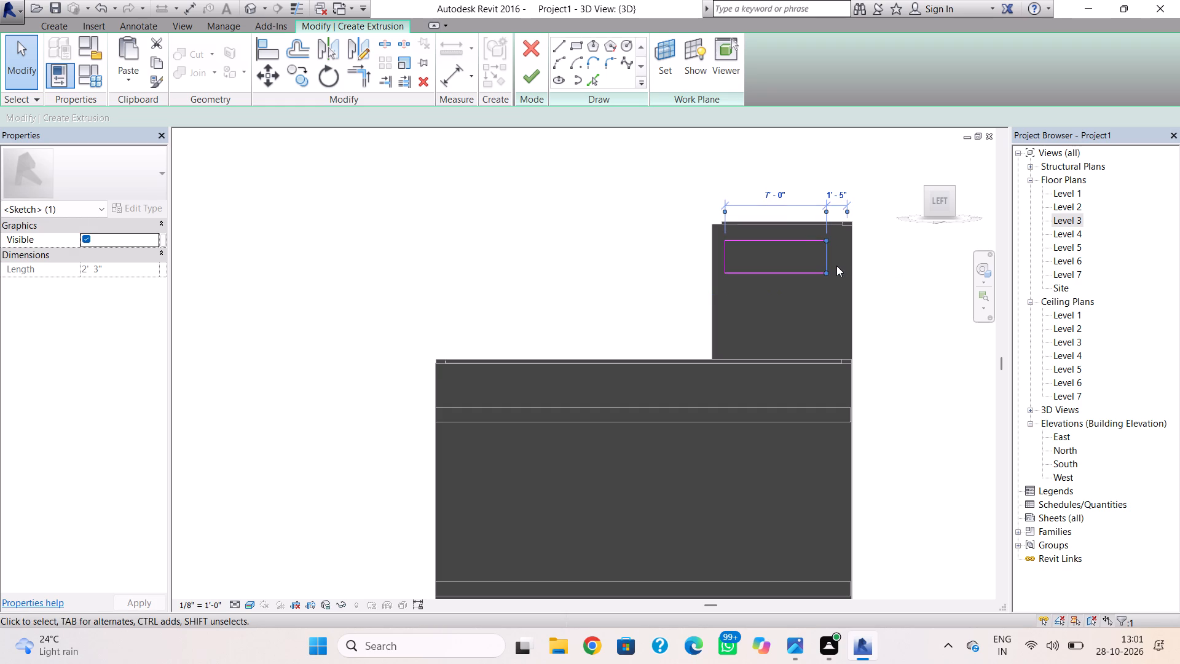
pyautogui.click(880, 311)
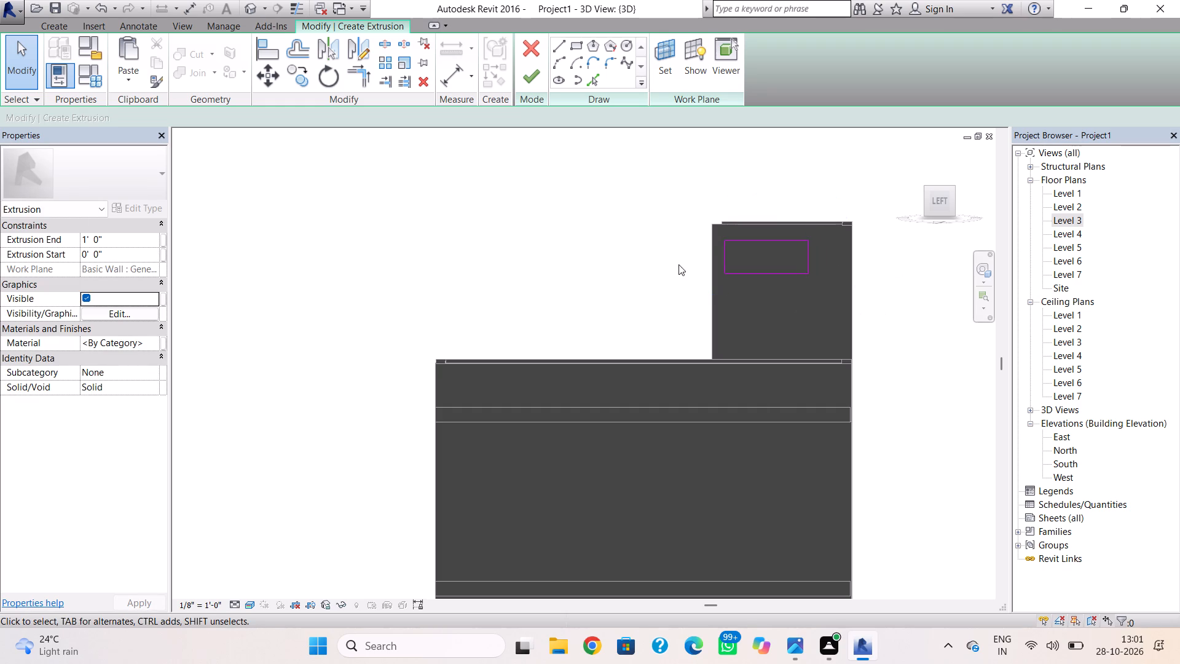
pyautogui.click(525, 86)
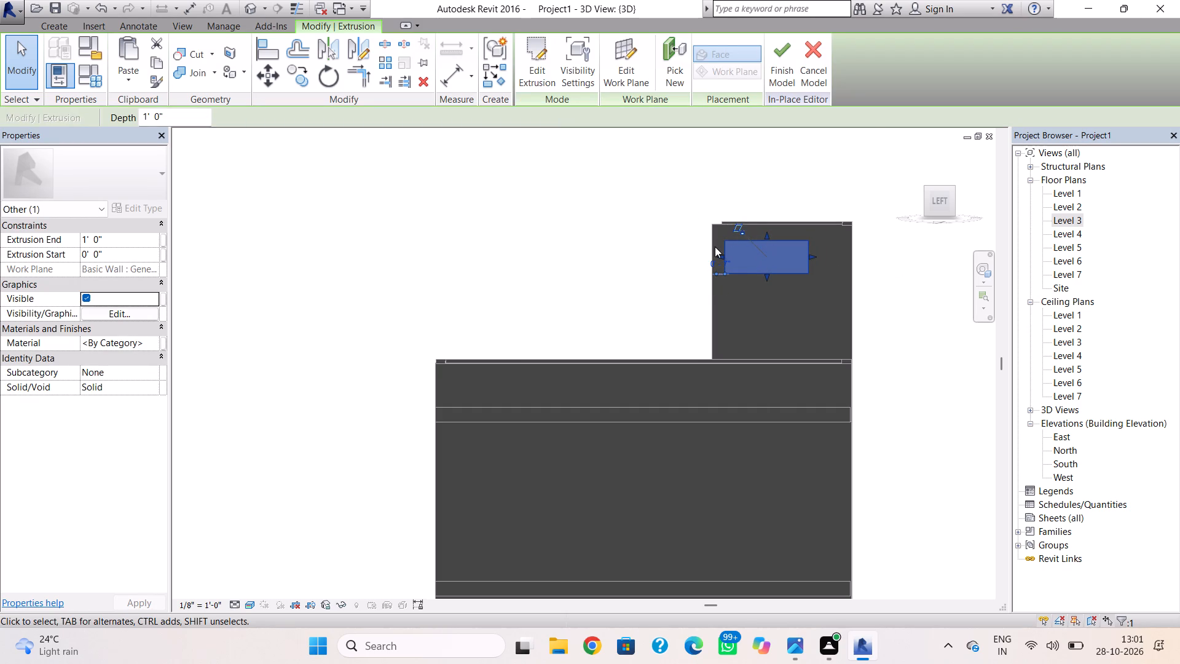
# Stretch the extrusion westward from the enclosure over the lower west block to a depth of about 16'-2".
pyautogui.keyDown('shift'); pyautogui.moveTo(712, 248); pyautogui.dragTo(875, 302, button='right'); pyautogui.keyUp('shift')
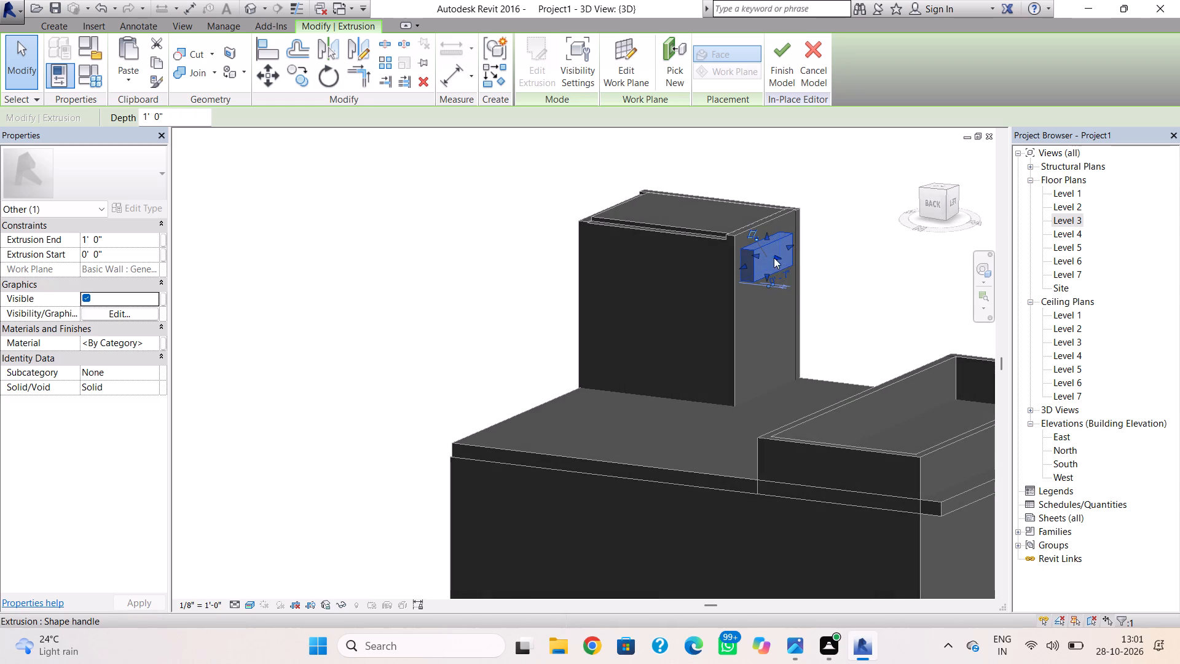
pyautogui.moveTo(779, 258); pyautogui.dragTo(892, 307)
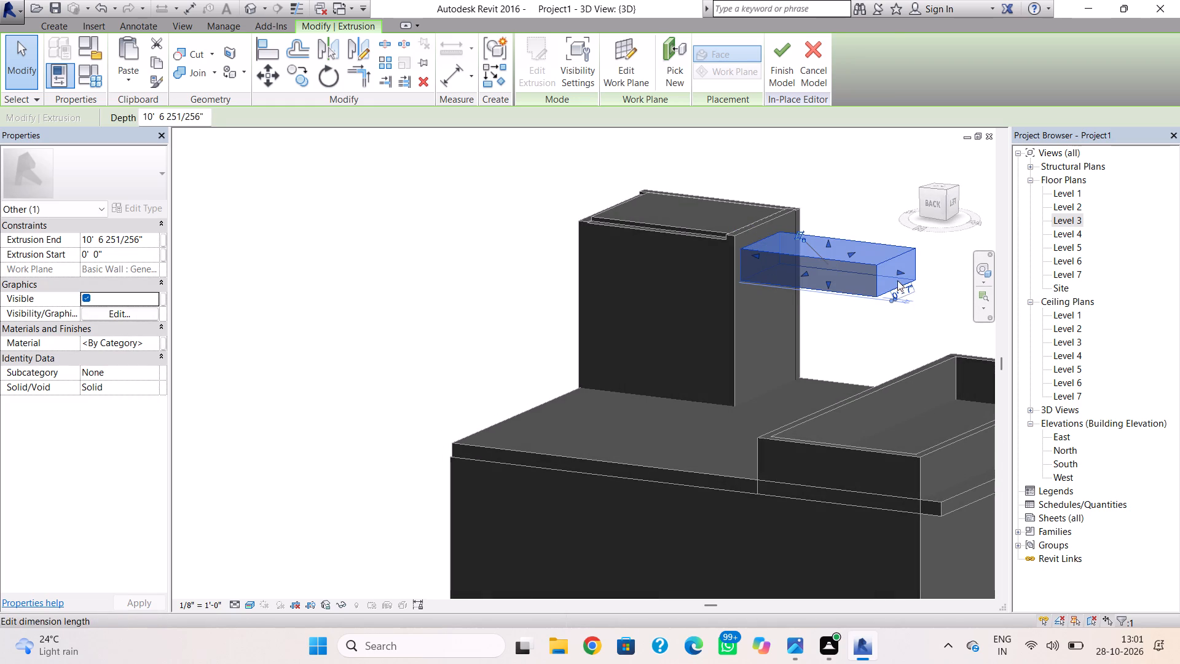
pyautogui.moveTo(900, 272); pyautogui.dragTo(946, 284)
pyautogui.scroll(-2, 934, 285)
pyautogui.moveTo(927, 290); pyautogui.dragTo(716, 271, button='middle')
pyautogui.moveTo(735, 259); pyautogui.dragTo(748, 267)
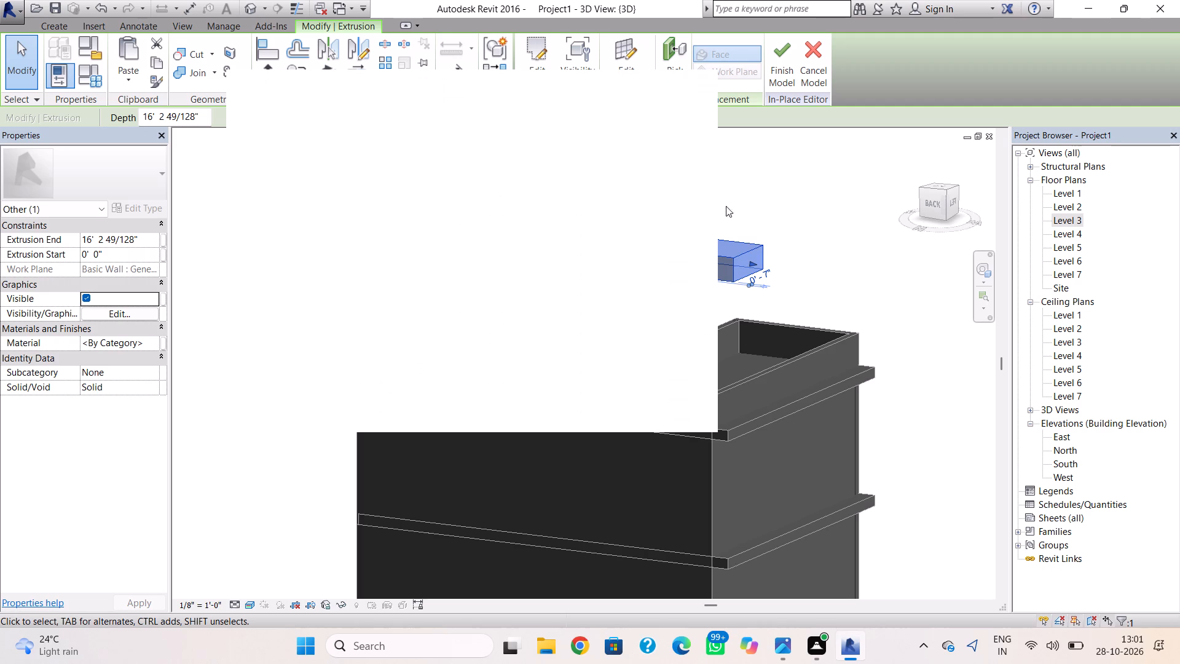
pyautogui.press('Escape')
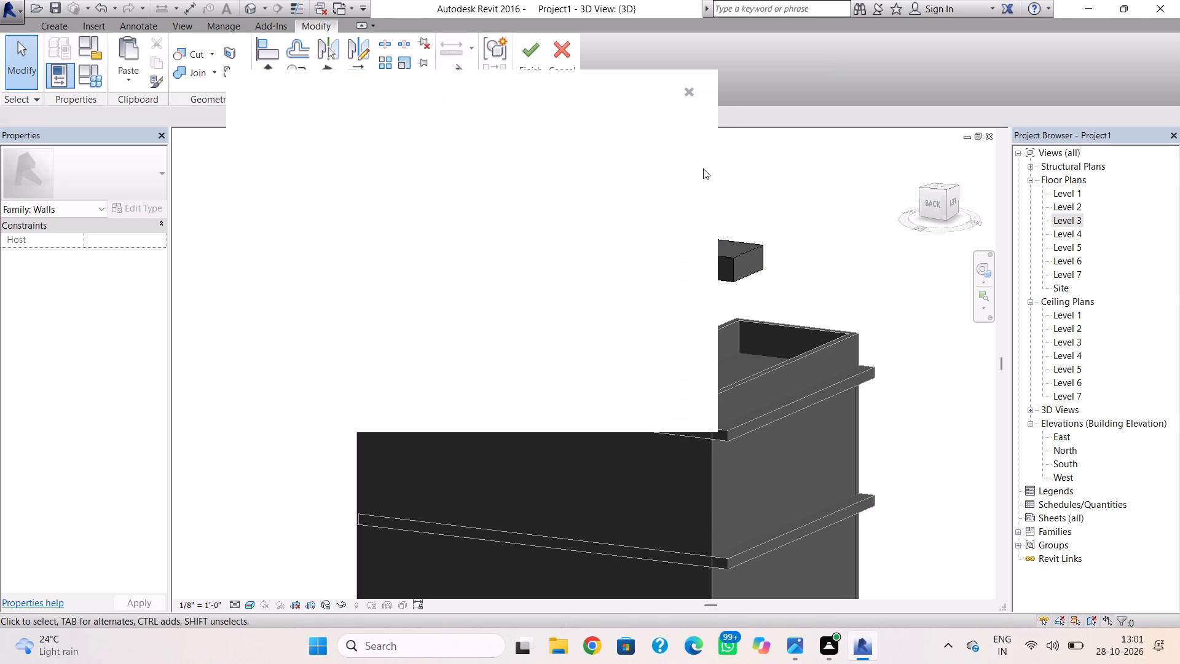
# Set the work plane by picking the roof slab surface inside the parapet of the lower west block.
pyautogui.click(684, 94)
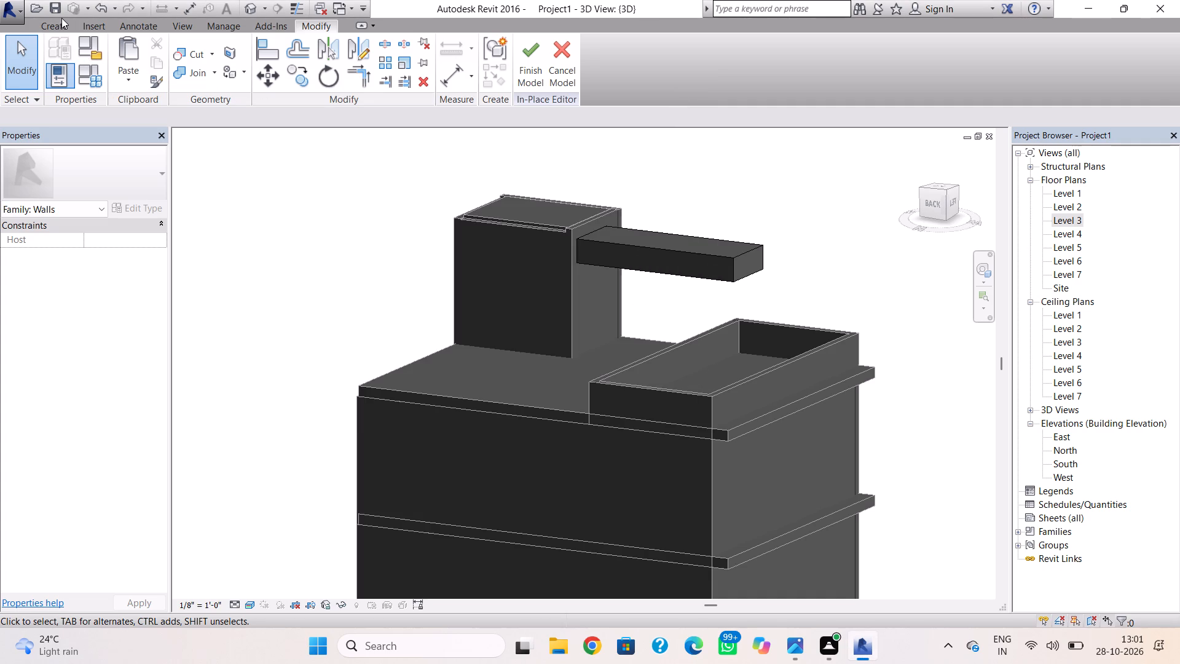
pyautogui.click(61, 20)
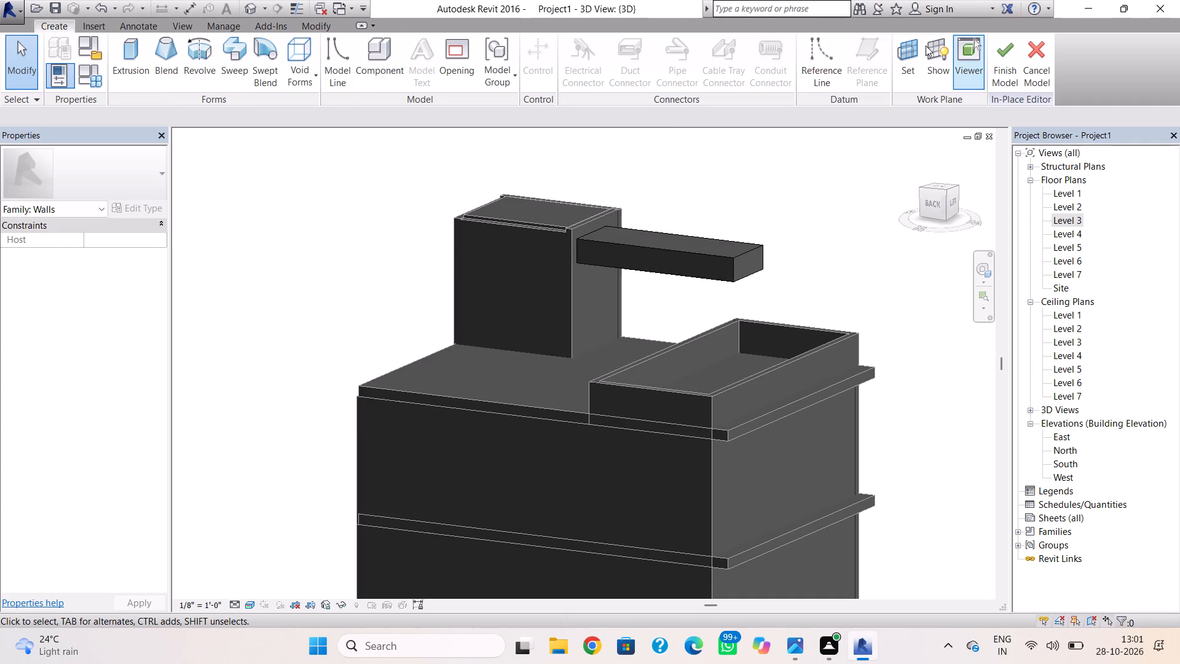
pyautogui.click(911, 52)
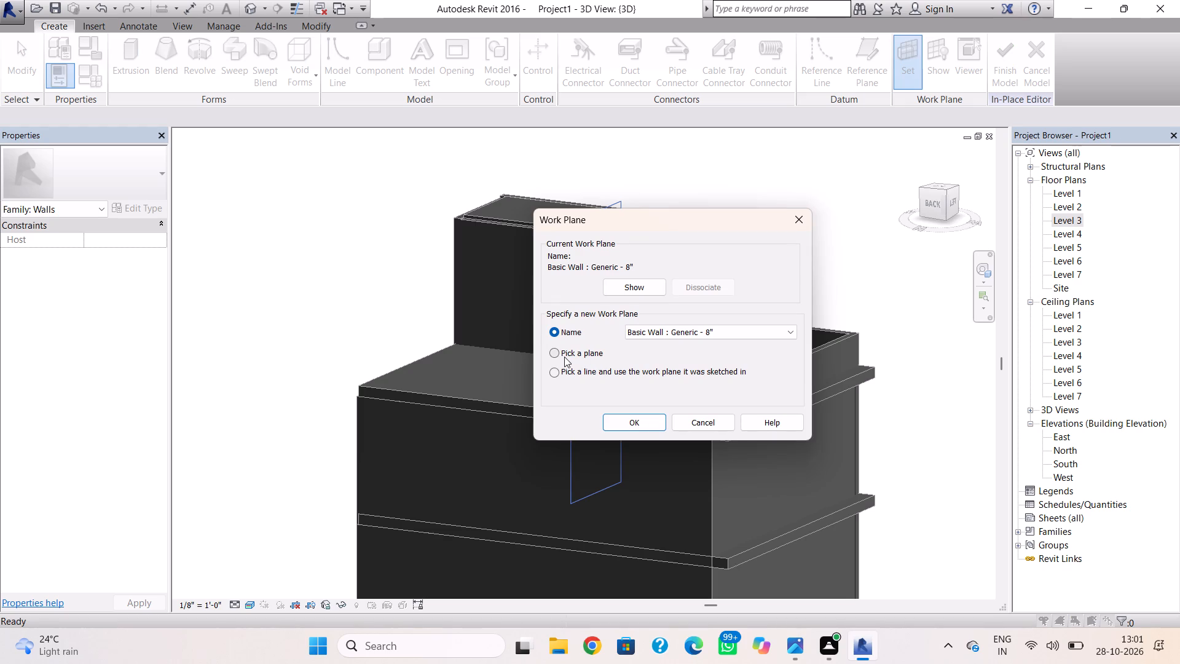
pyautogui.click(557, 353)
pyautogui.click(632, 417)
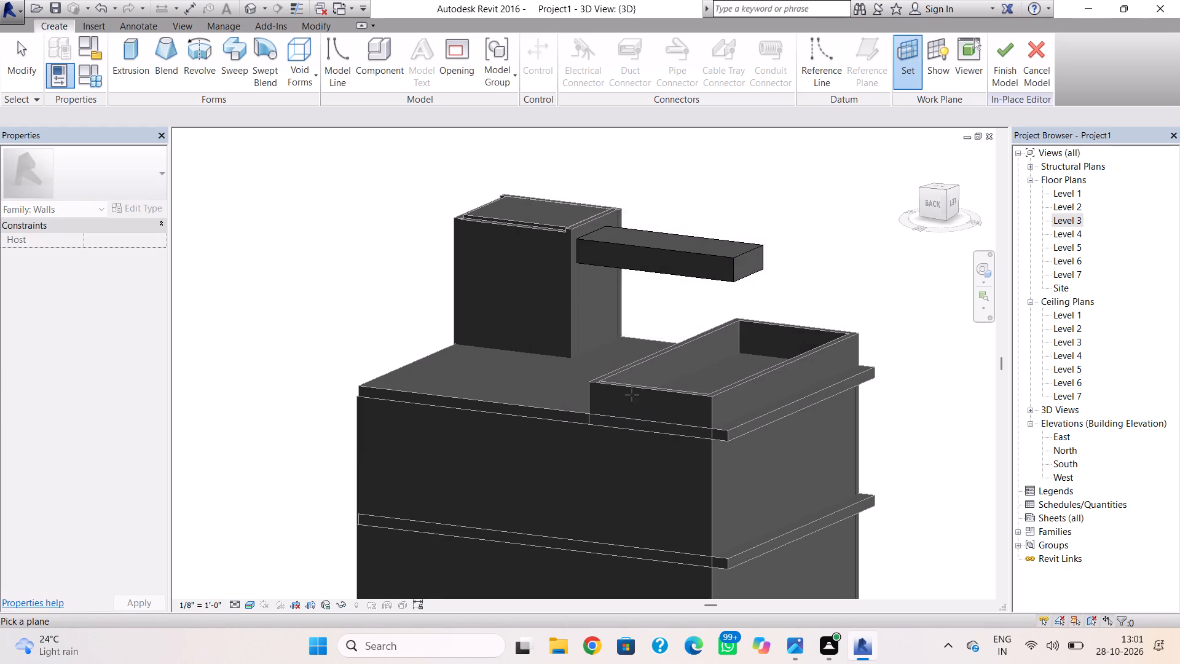
pyautogui.keyDown('shift'); pyautogui.moveTo(635, 393); pyautogui.dragTo(688, 488, button='right'); pyautogui.keyUp('shift')
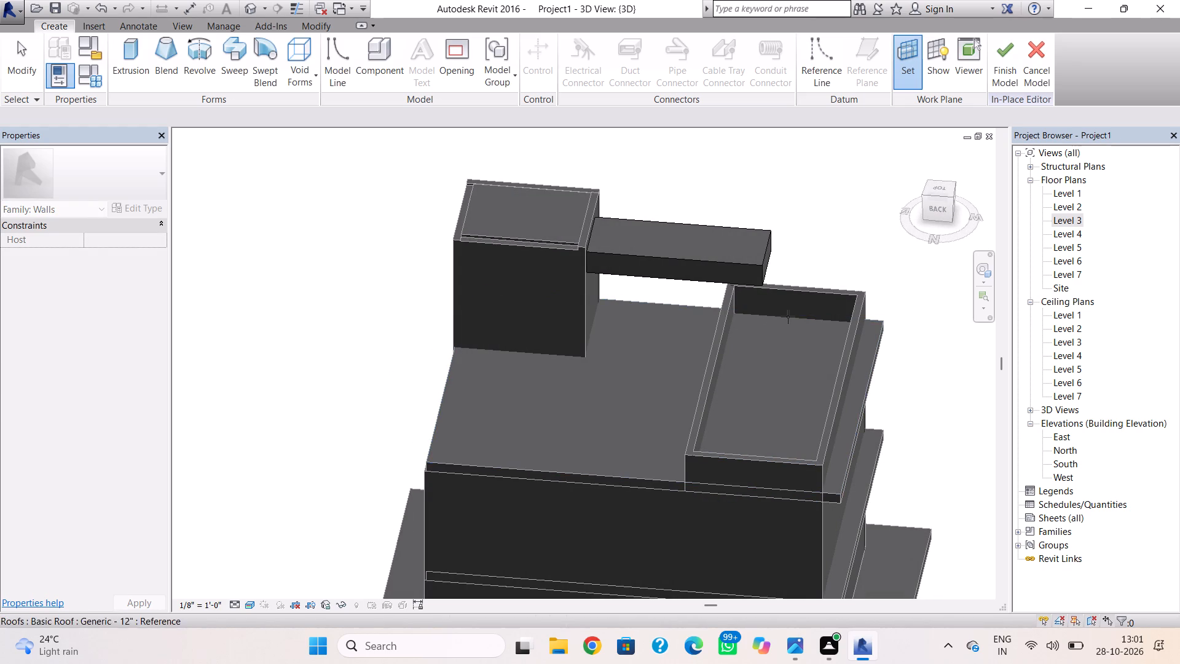
pyautogui.click(788, 318)
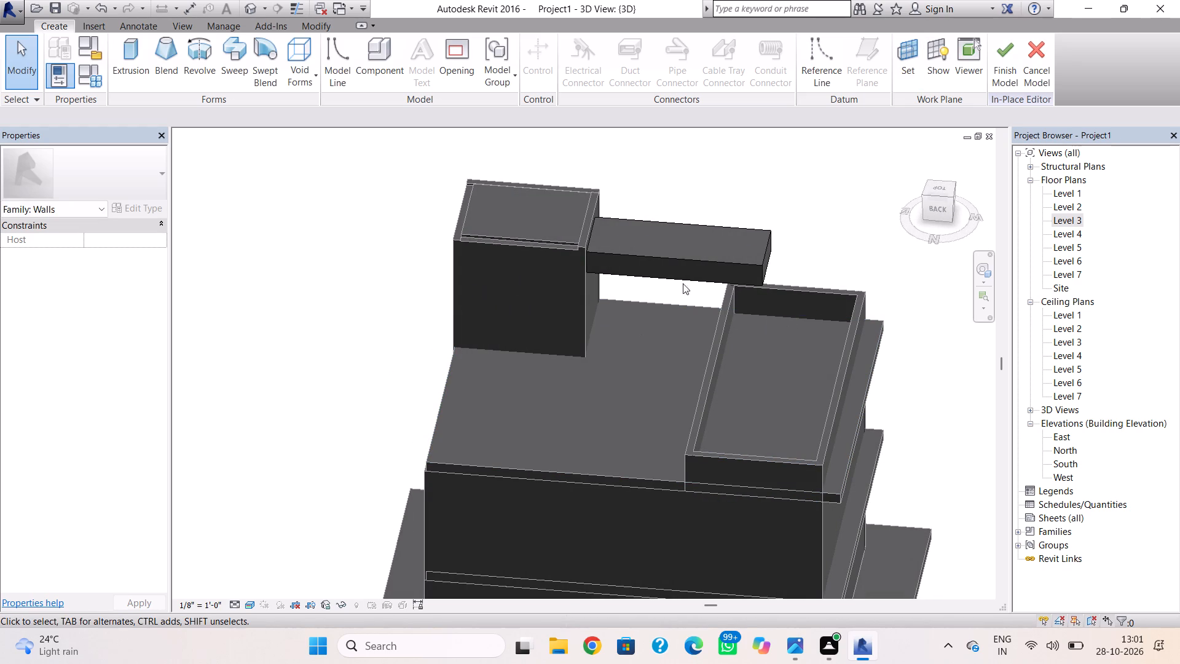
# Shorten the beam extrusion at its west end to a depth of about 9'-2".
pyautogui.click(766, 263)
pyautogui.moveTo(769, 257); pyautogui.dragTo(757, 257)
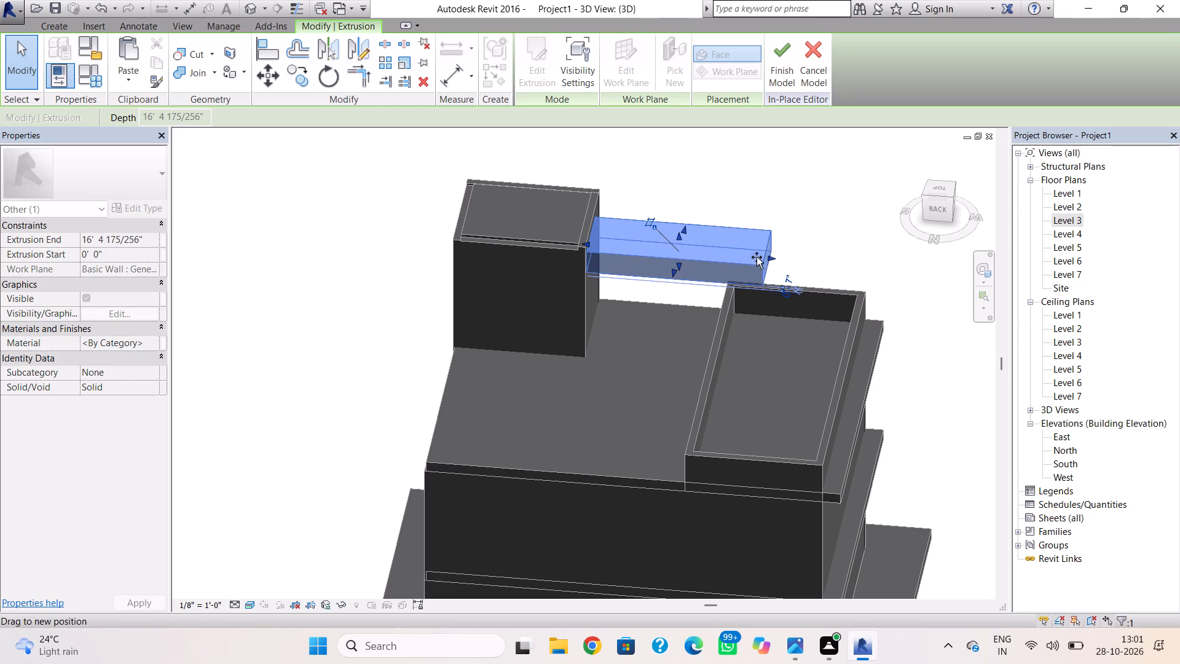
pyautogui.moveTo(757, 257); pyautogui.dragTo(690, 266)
# Create an extrusion from a narrow rectangle sketched inside the west block's southeast parapet corner, in line with the beam and about as long as its width.
pyautogui.keyDown('shift'); pyautogui.moveTo(713, 338); pyautogui.dragTo(752, 445, button='right'); pyautogui.keyUp('shift')
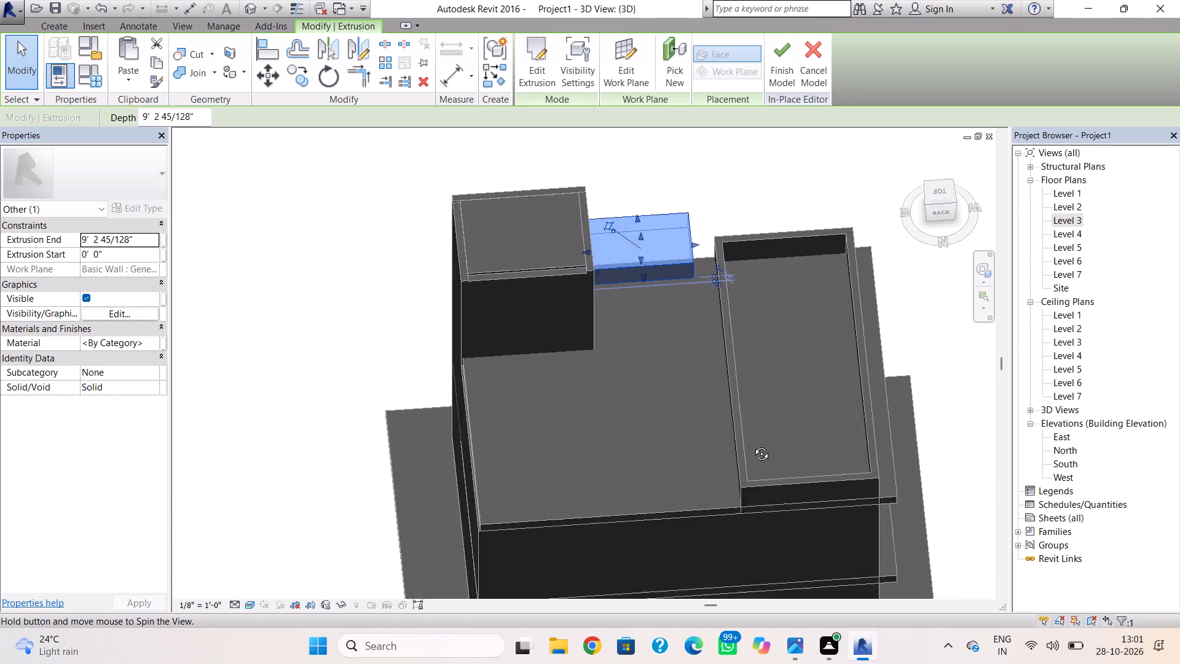
pyautogui.keyDown('shift'); pyautogui.moveTo(752, 445); pyautogui.dragTo(742, 553, button='right'); pyautogui.keyUp('shift')
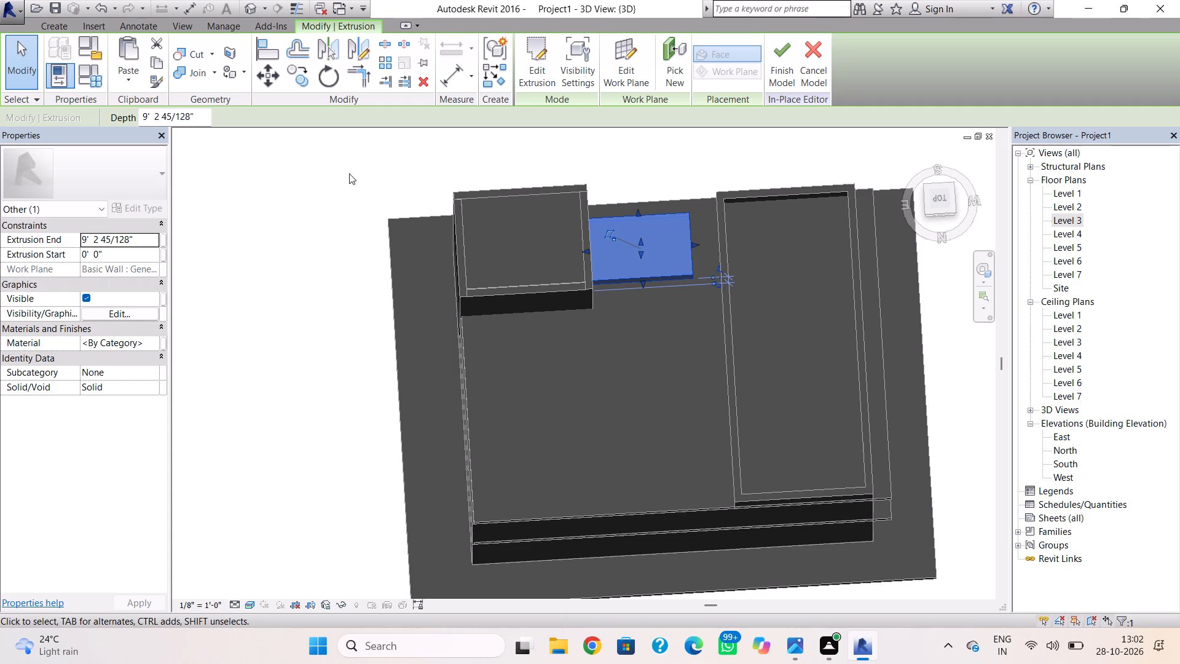
pyautogui.click(939, 204)
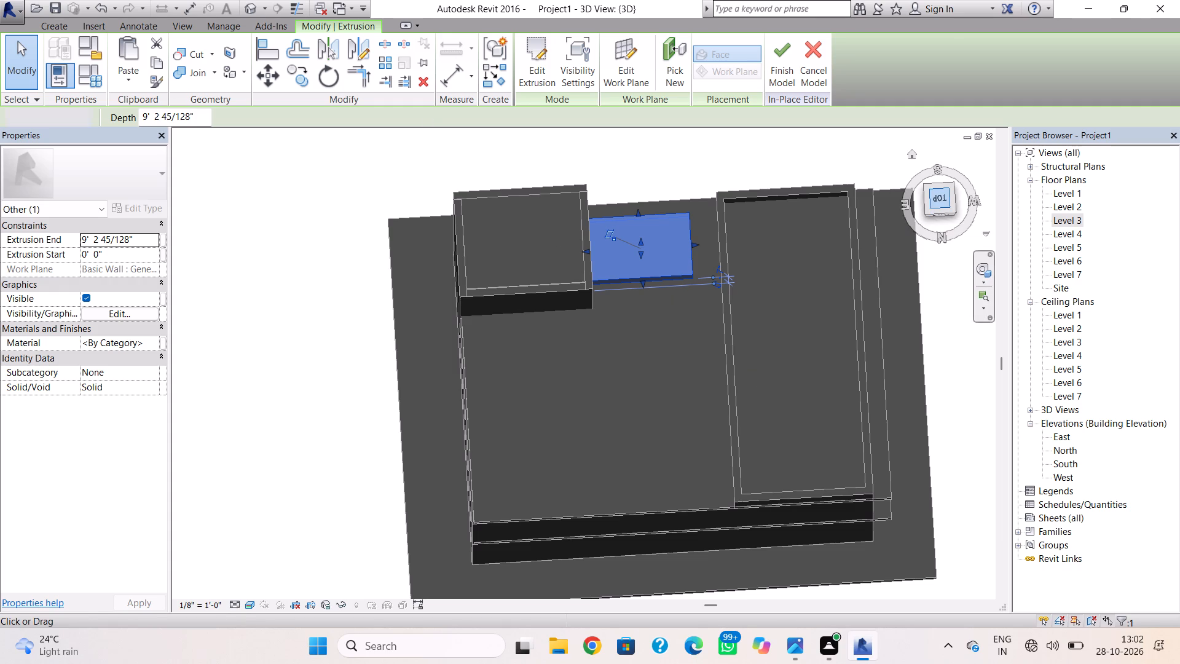
pyautogui.keyDown('shift'); pyautogui.moveTo(738, 347); pyautogui.dragTo(744, 389, button='right'); pyautogui.keyUp('shift')
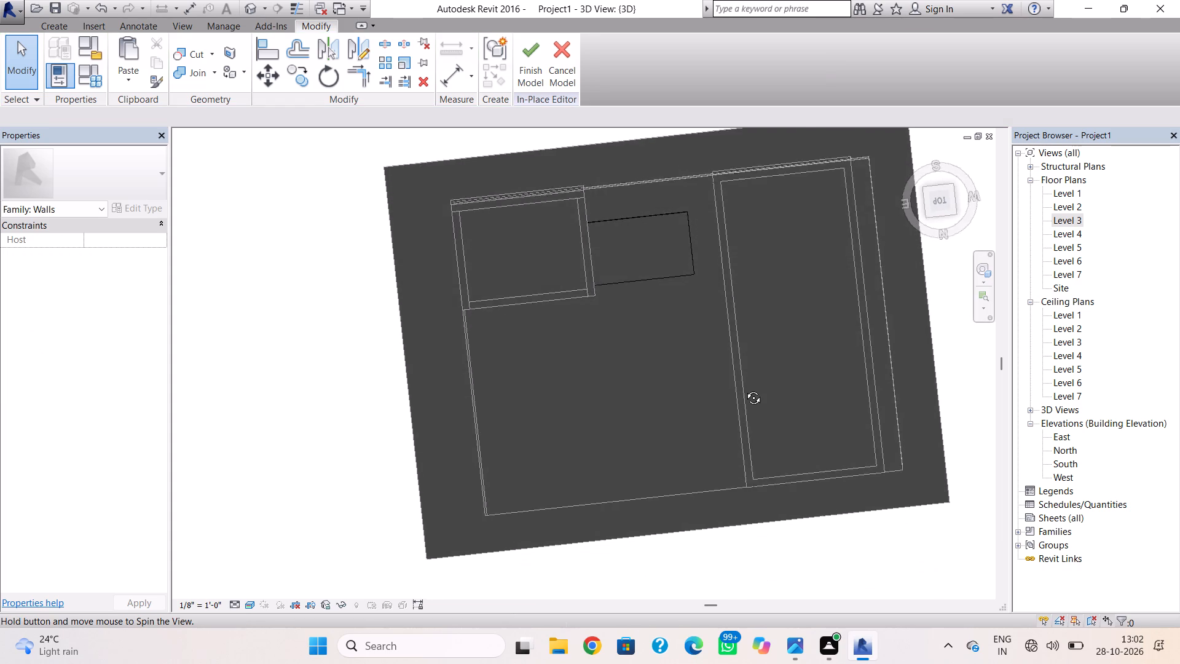
pyautogui.keyDown('shift'); pyautogui.moveTo(744, 389); pyautogui.dragTo(725, 388, button='right'); pyautogui.keyUp('shift')
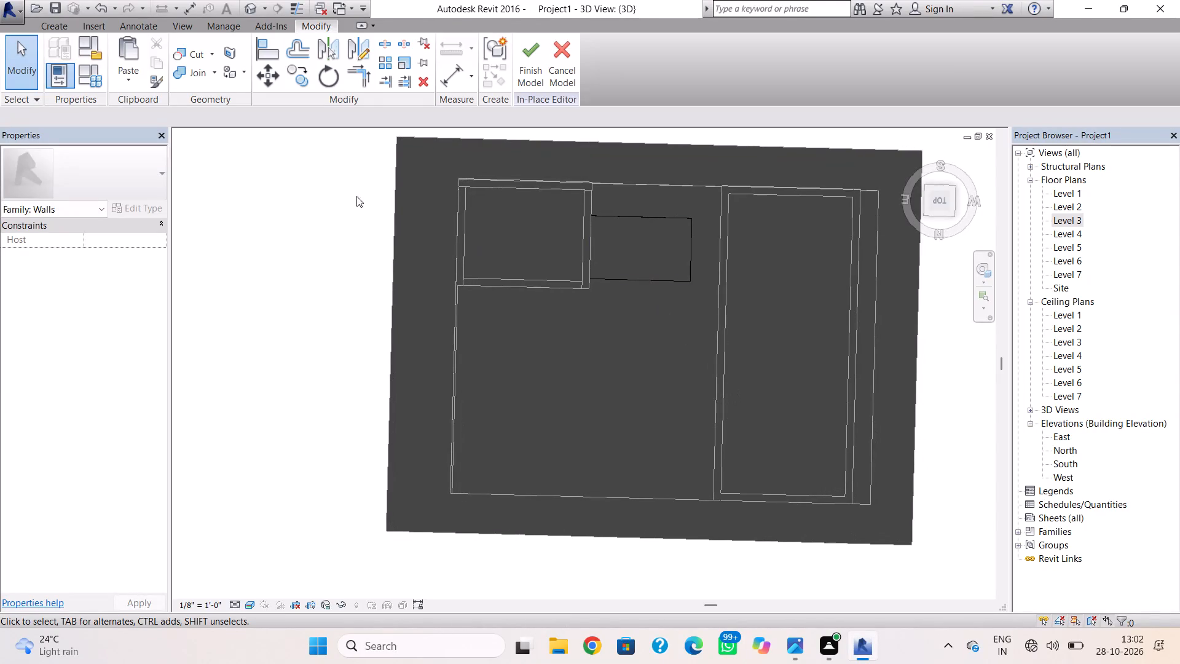
pyautogui.click(63, 26)
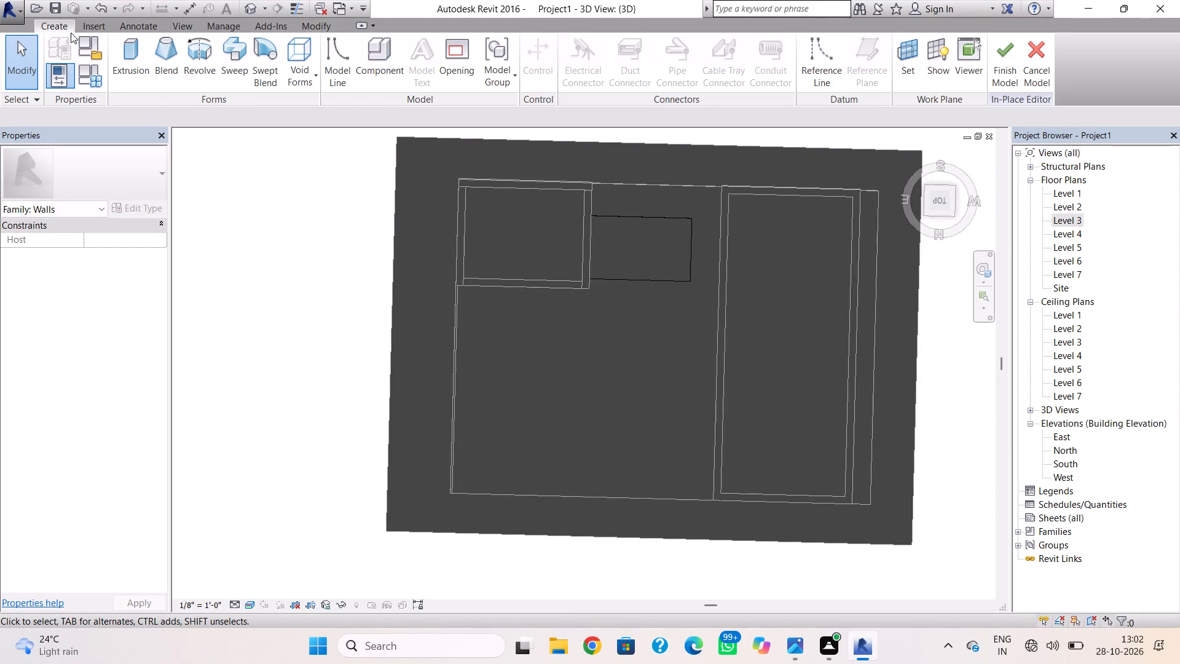
pyautogui.click(121, 45)
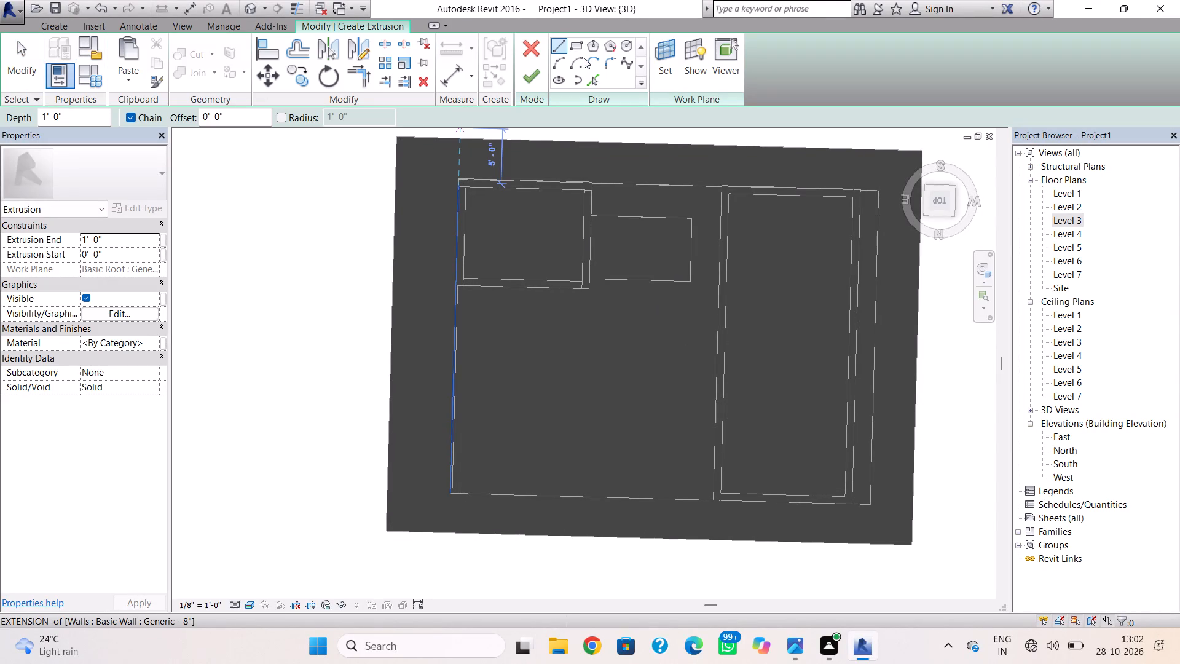
pyautogui.click(583, 47)
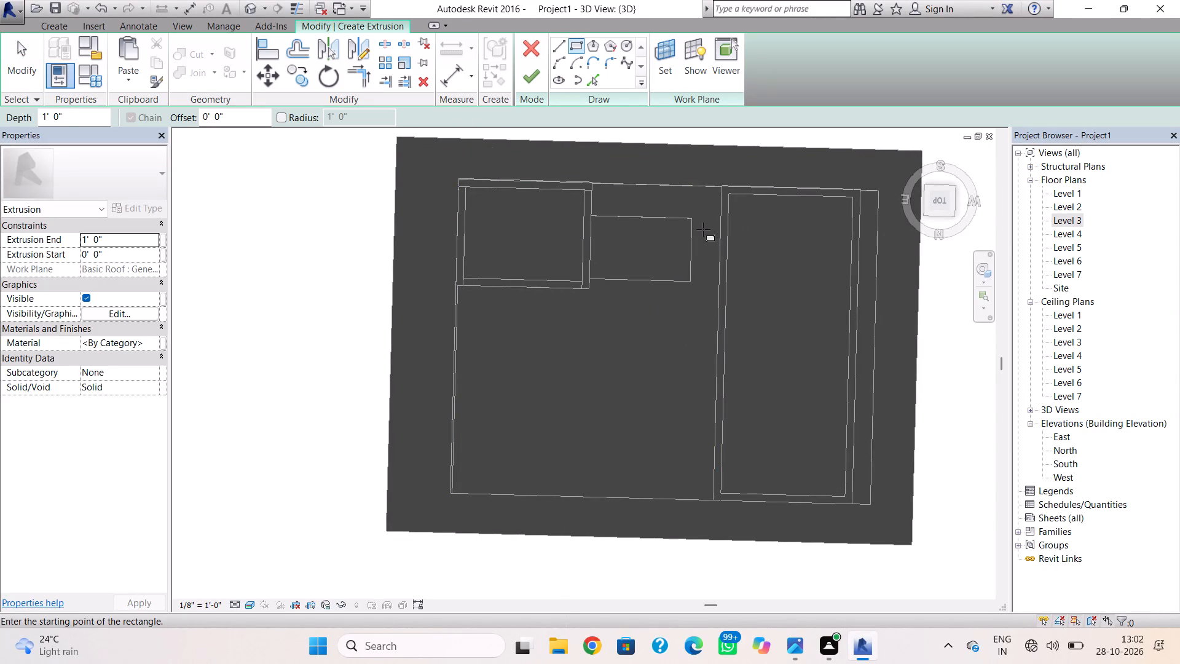
pyautogui.scroll(2, 749, 234)
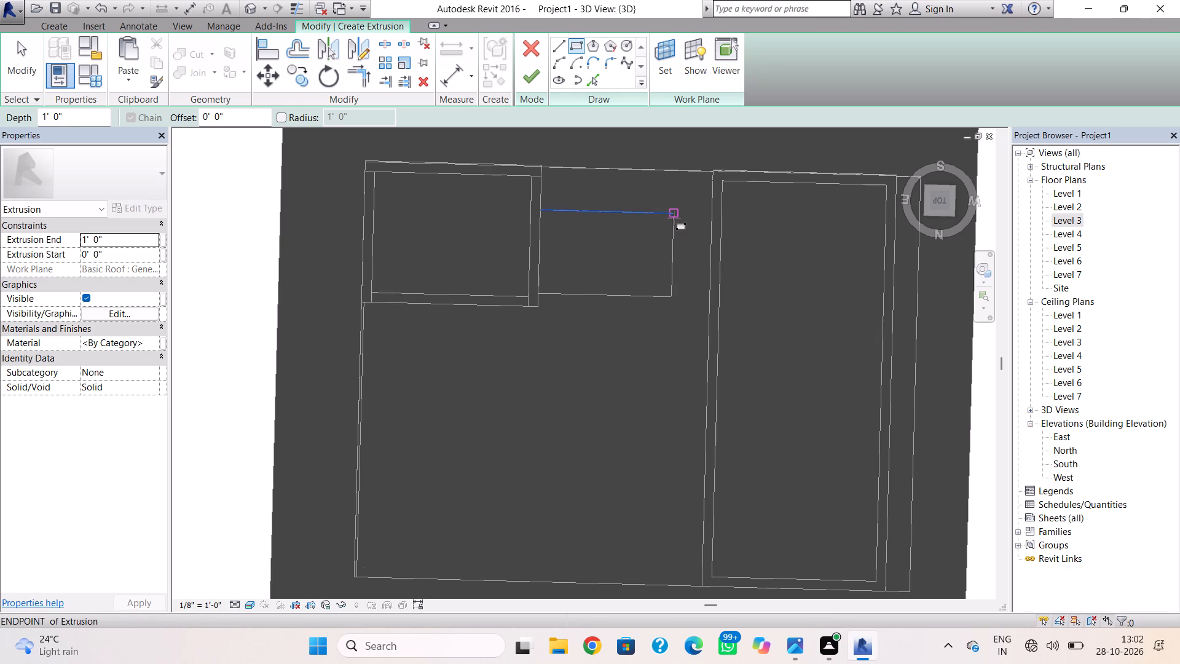
pyautogui.click(730, 215)
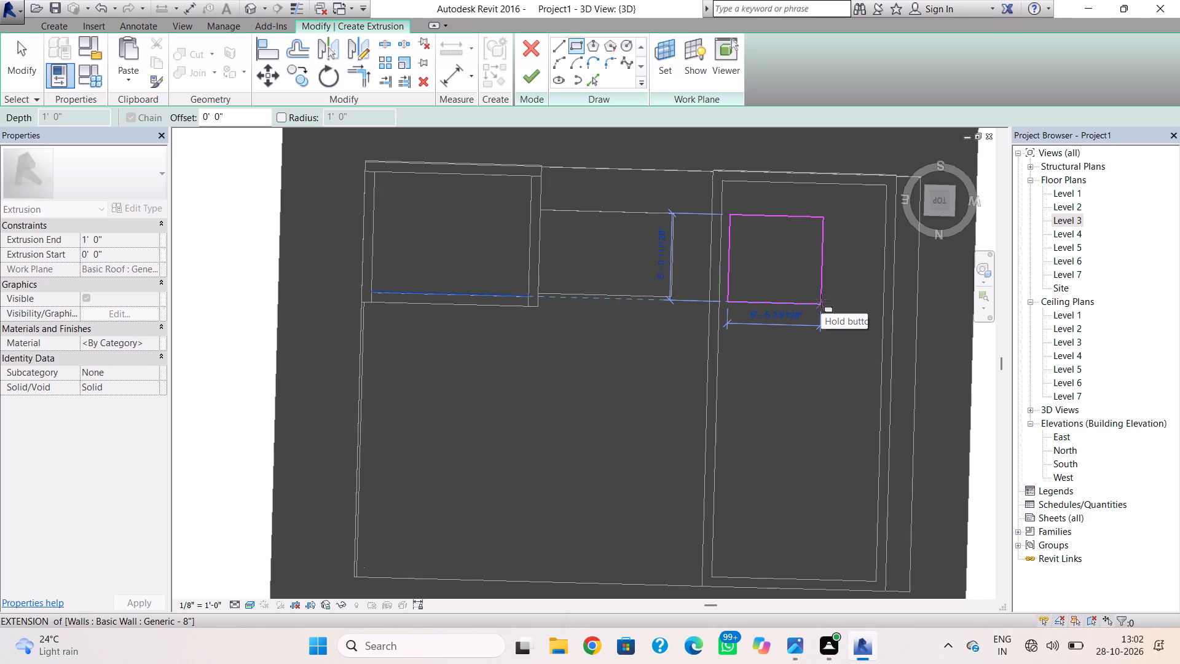
pyautogui.click(753, 295)
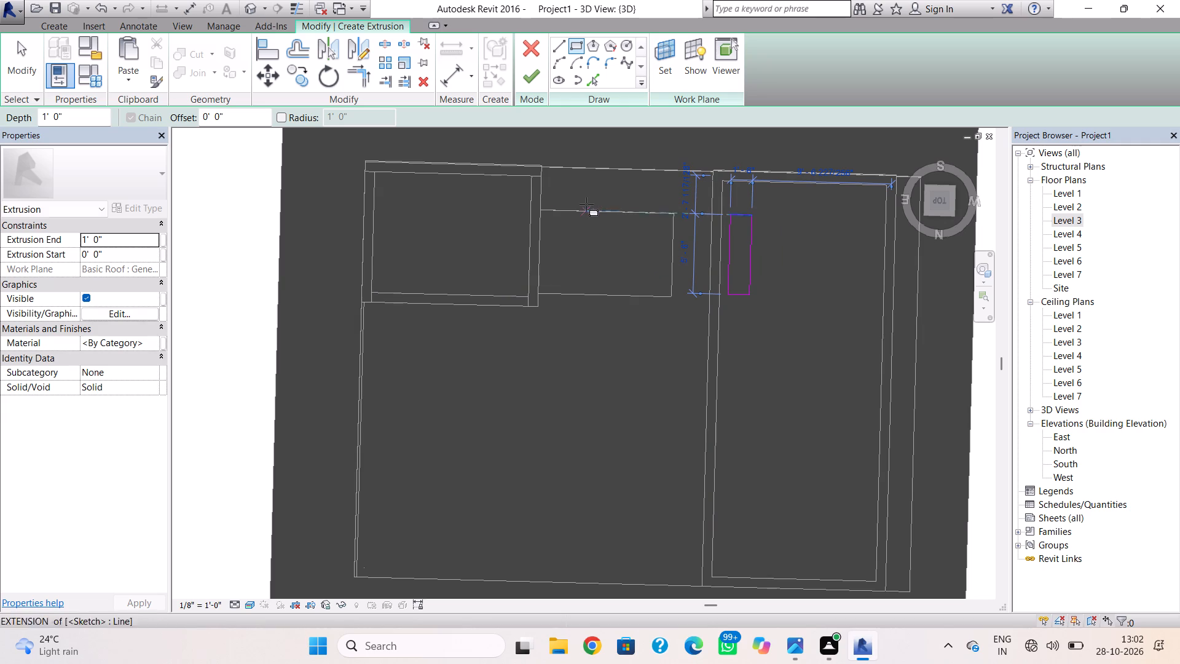
pyautogui.press('Escape')
pyautogui.click(524, 74)
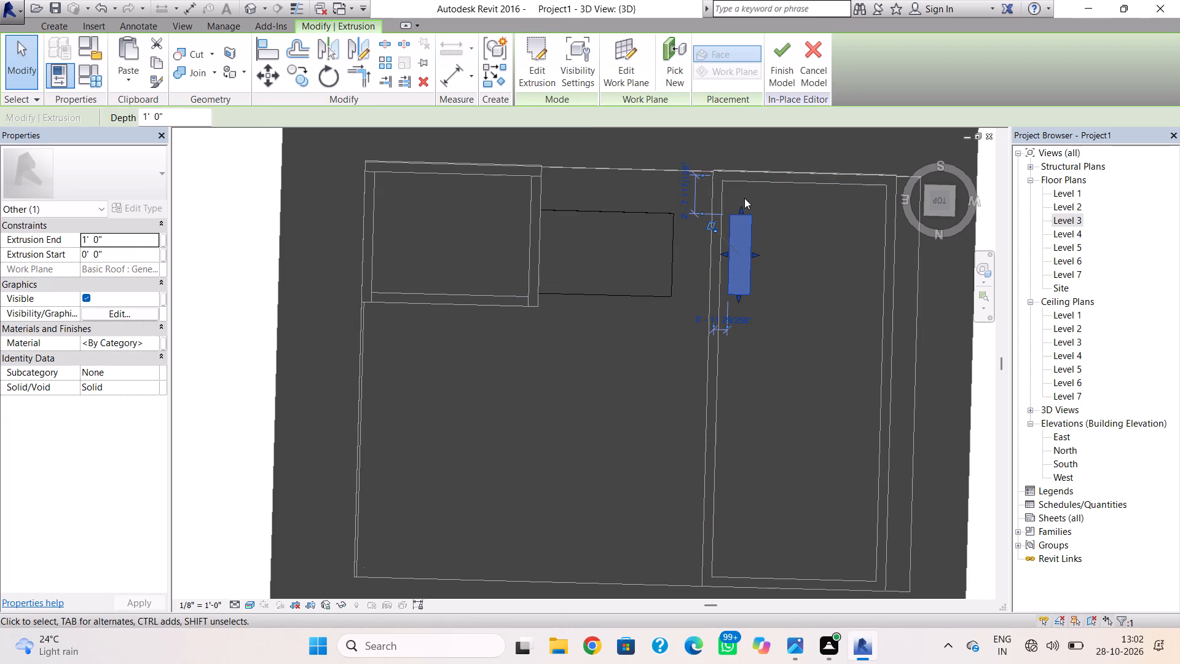
# Stretch the new extrusion upward into a post about 9'-8" tall, reaching the height of the beam.
pyautogui.keyDown('shift'); pyautogui.moveTo(762, 231); pyautogui.dragTo(501, 106, button='right'); pyautogui.keyUp('shift')
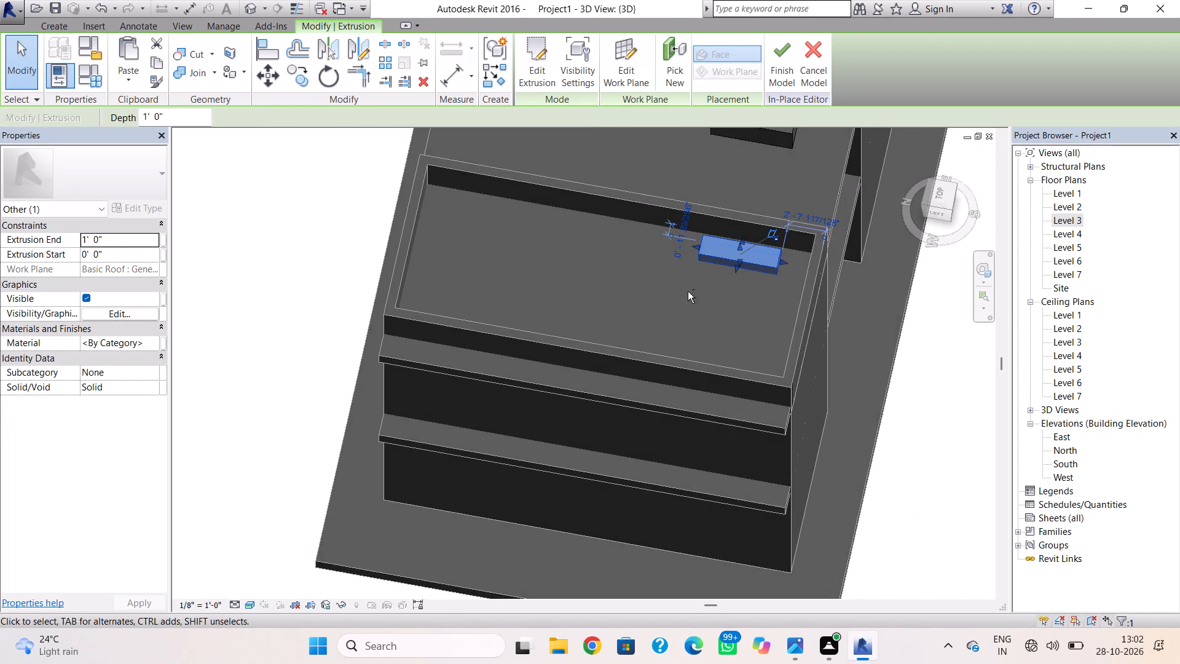
pyautogui.keyDown('shift'); pyautogui.moveTo(729, 335); pyautogui.dragTo(637, 221, button='right'); pyautogui.keyUp('shift')
pyautogui.scroll(2, 750, 250)
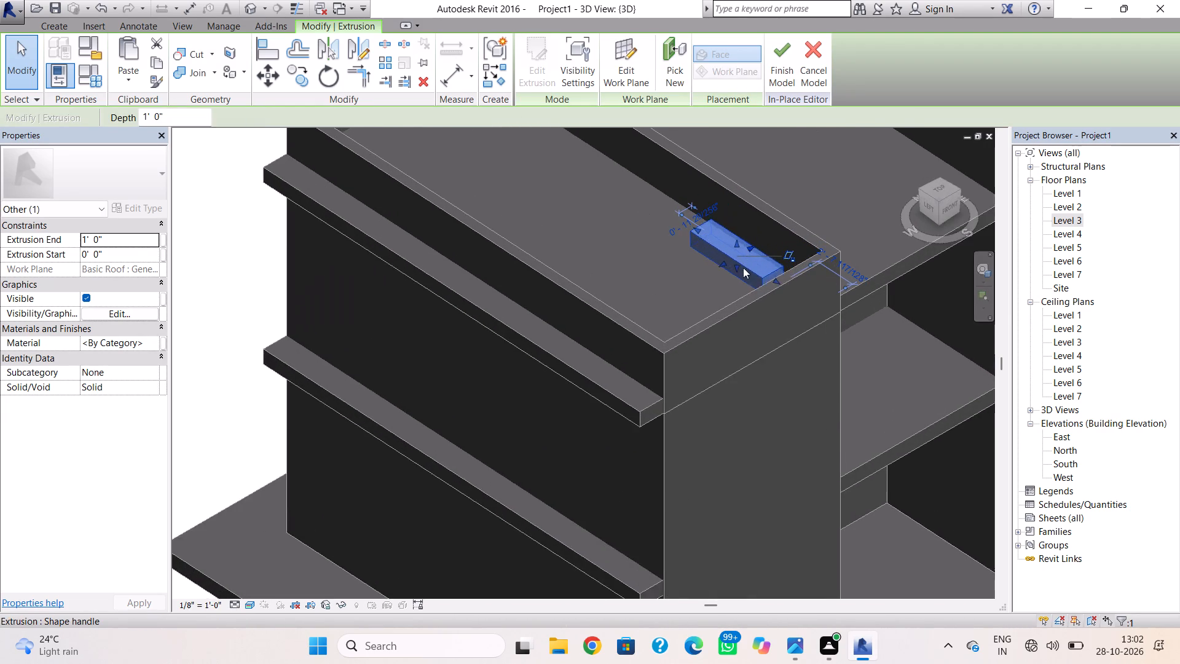
pyautogui.moveTo(743, 292); pyautogui.dragTo(731, 400, button='middle')
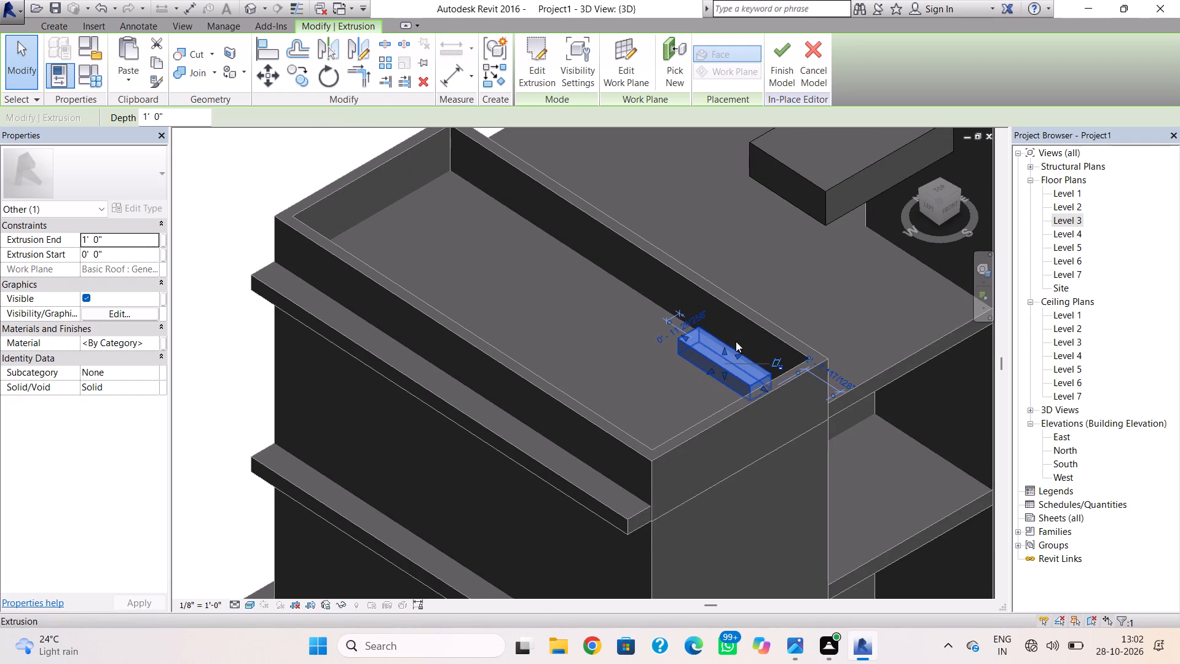
pyautogui.scroll(2, 734, 346)
pyautogui.moveTo(724, 353); pyautogui.dragTo(743, 200)
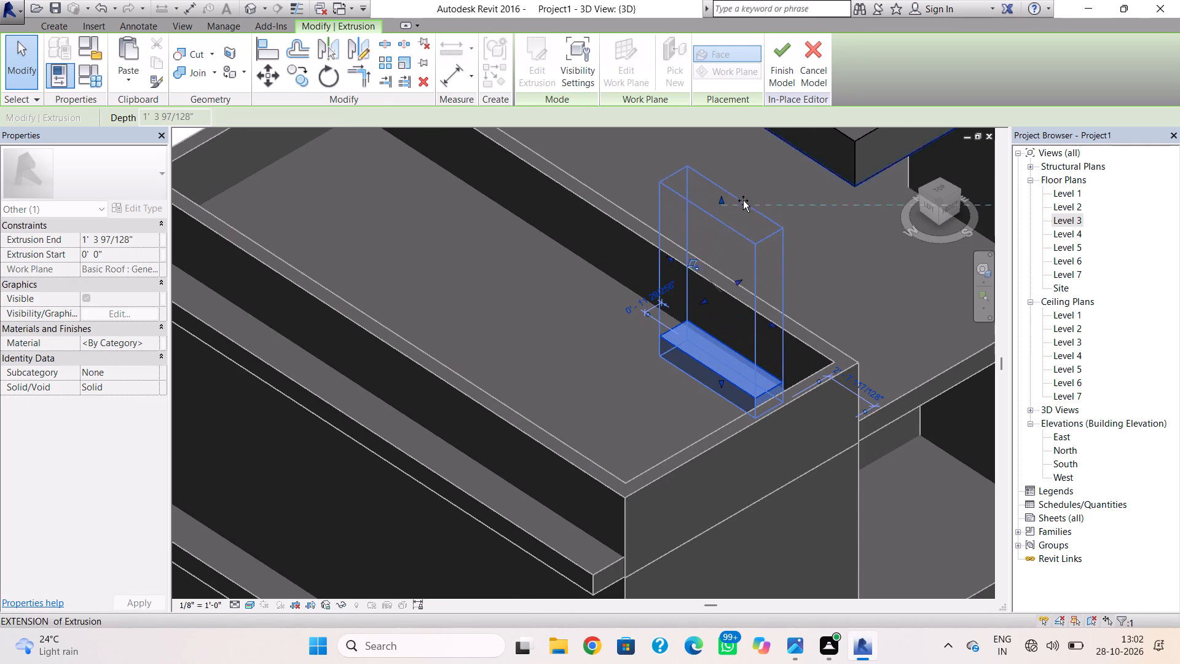
pyautogui.moveTo(743, 200); pyautogui.dragTo(745, 184)
# Extend the beam westward to the outer west face of the post, to a depth of about 14'-7".
pyautogui.keyDown('shift'); pyautogui.moveTo(812, 334); pyautogui.dragTo(710, 245, button='right'); pyautogui.keyUp('shift')
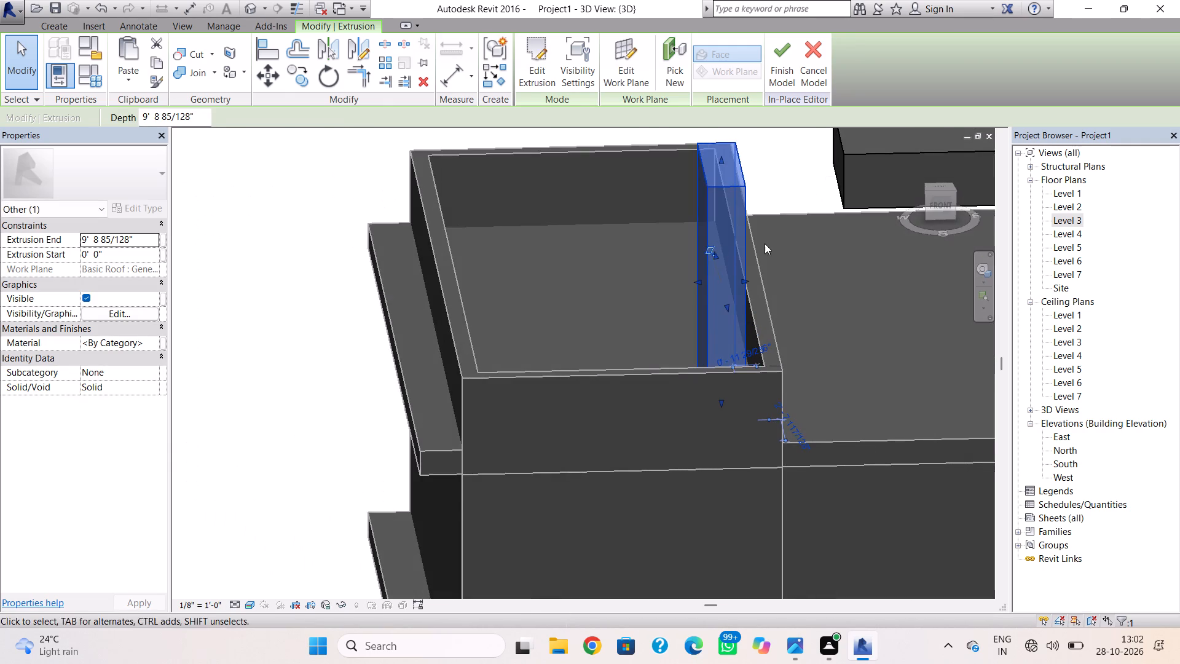
pyautogui.scroll(-1, 767, 256)
pyautogui.moveTo(768, 265); pyautogui.dragTo(782, 354, button='middle')
pyautogui.click(849, 263)
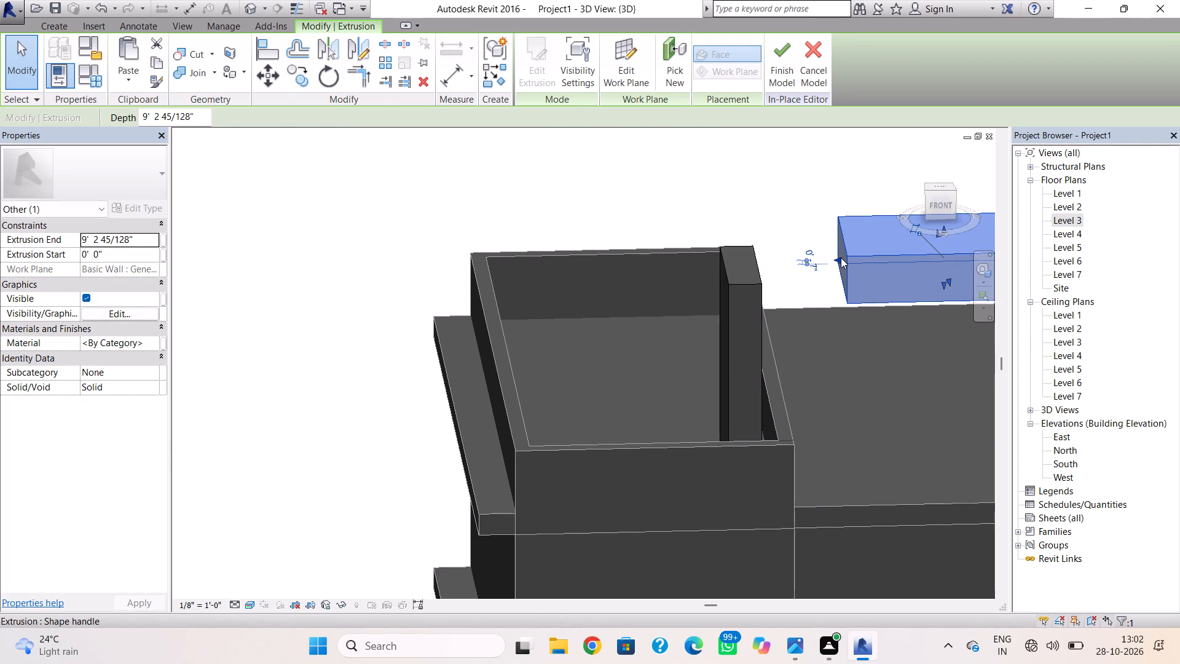
pyautogui.moveTo(839, 258); pyautogui.dragTo(726, 279)
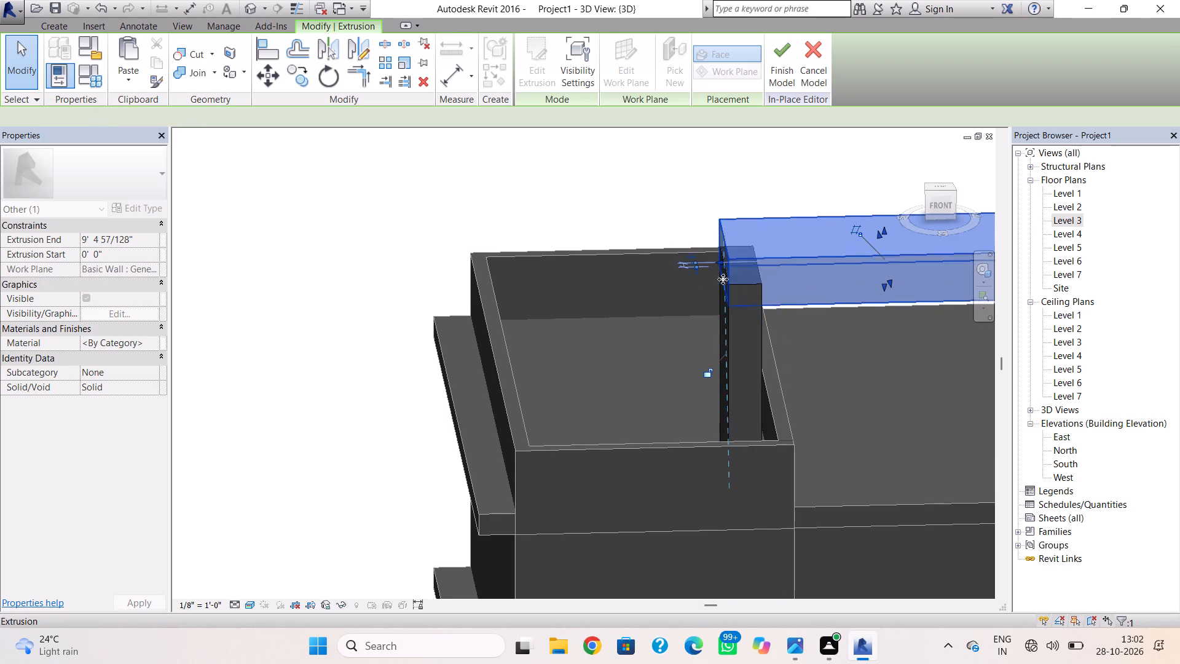
pyautogui.click(618, 283)
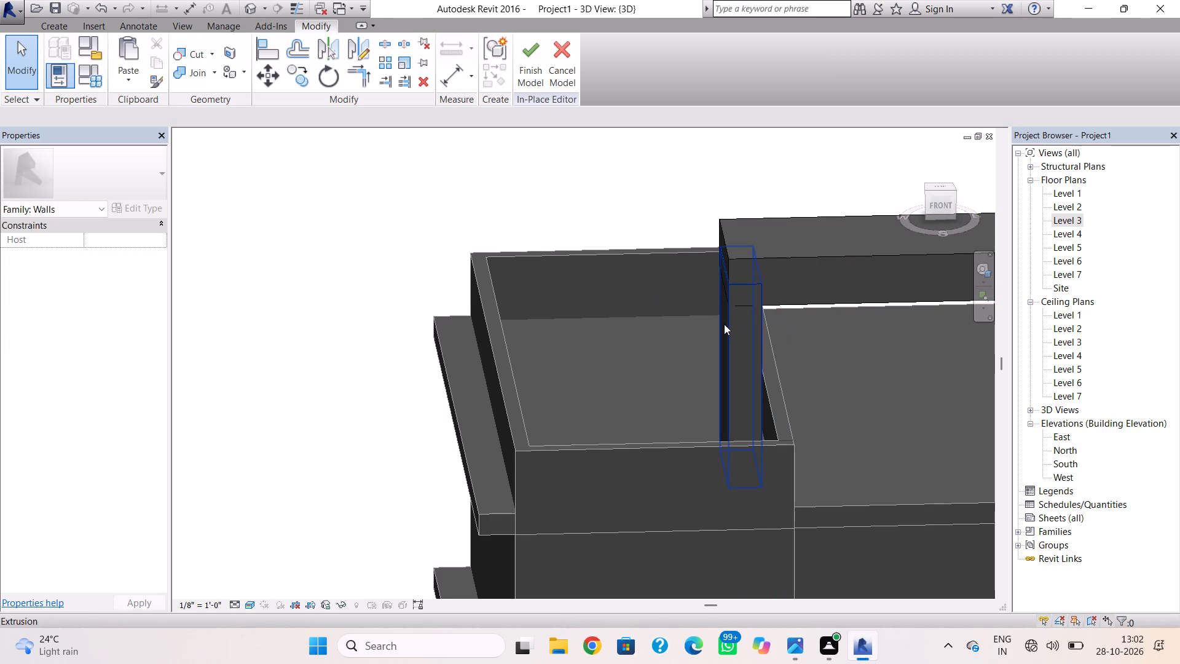
# Widen the post northward so its north face lines up with the beam's north side.
pyautogui.keyDown('shift'); pyautogui.moveTo(702, 323); pyautogui.dragTo(849, 342, button='right'); pyautogui.keyUp('shift')
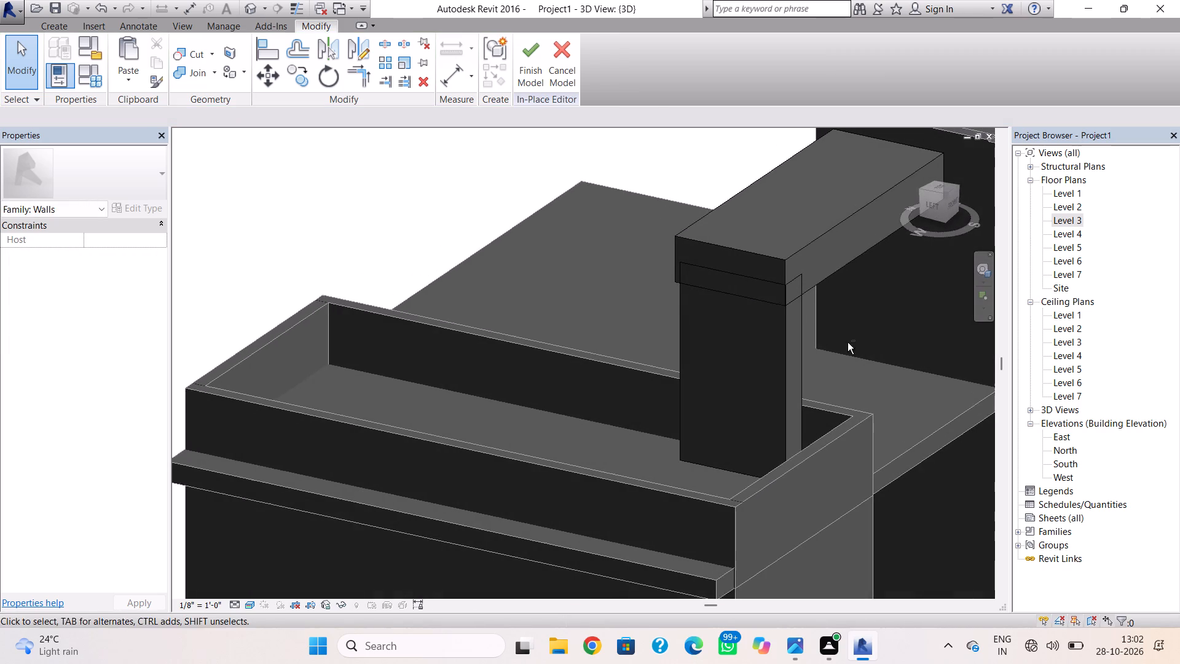
pyautogui.keyDown('shift'); pyautogui.moveTo(768, 341); pyautogui.dragTo(854, 323, button='right'); pyautogui.keyUp('shift')
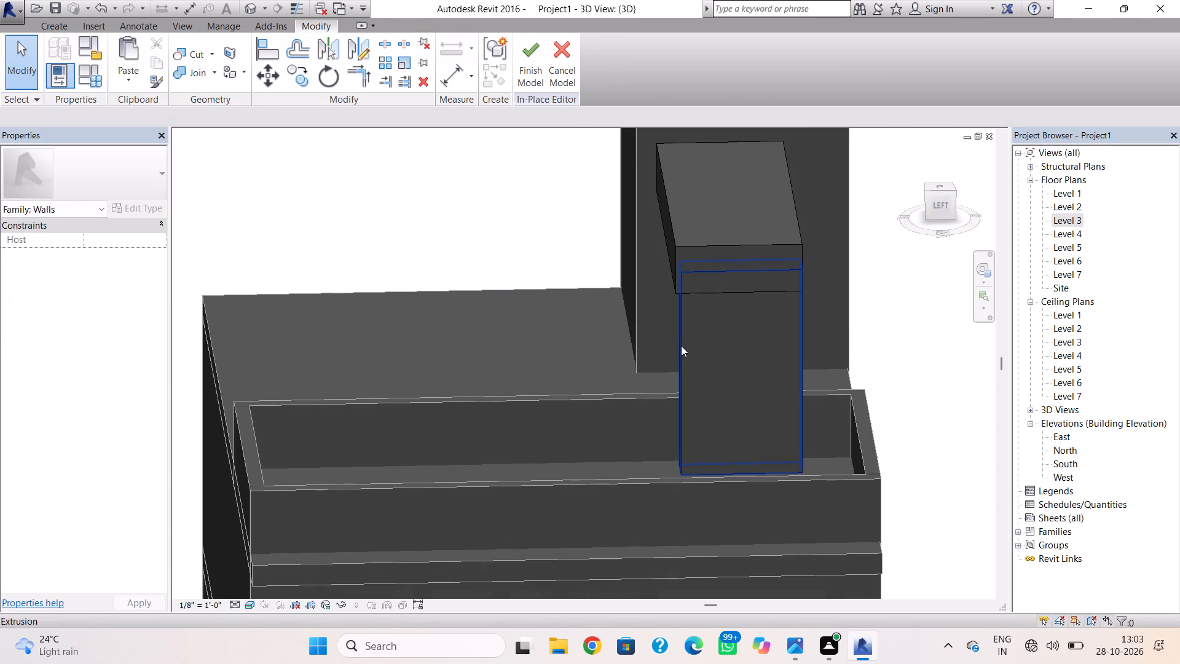
pyautogui.click(681, 346)
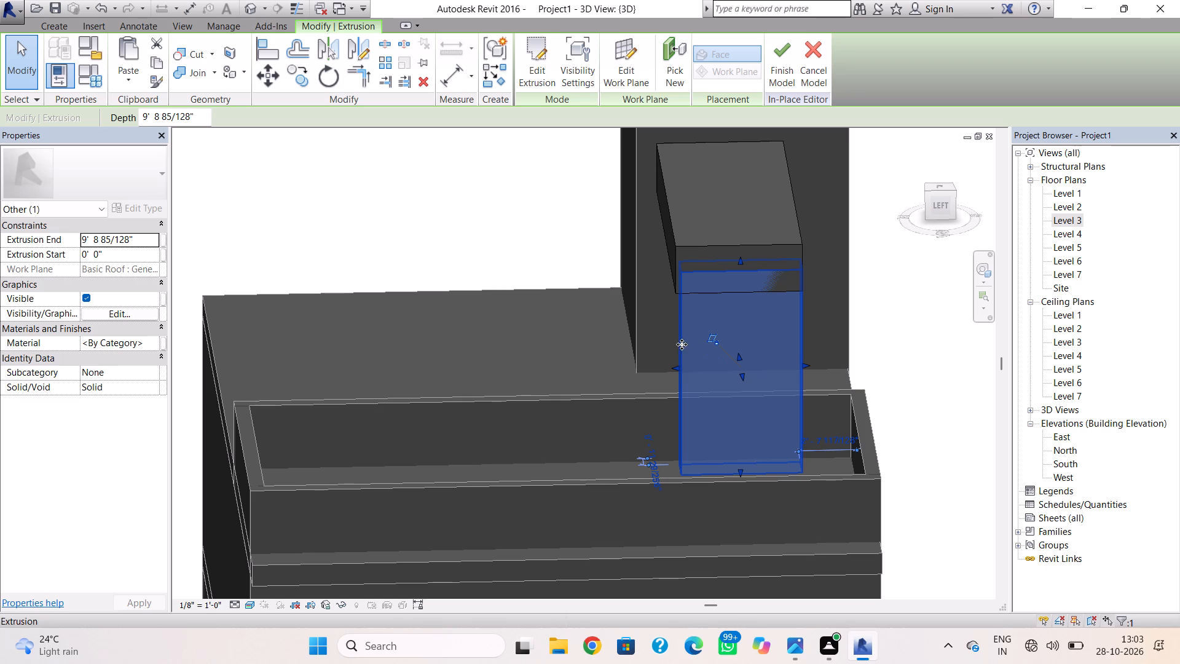
pyautogui.scroll(3, 686, 344)
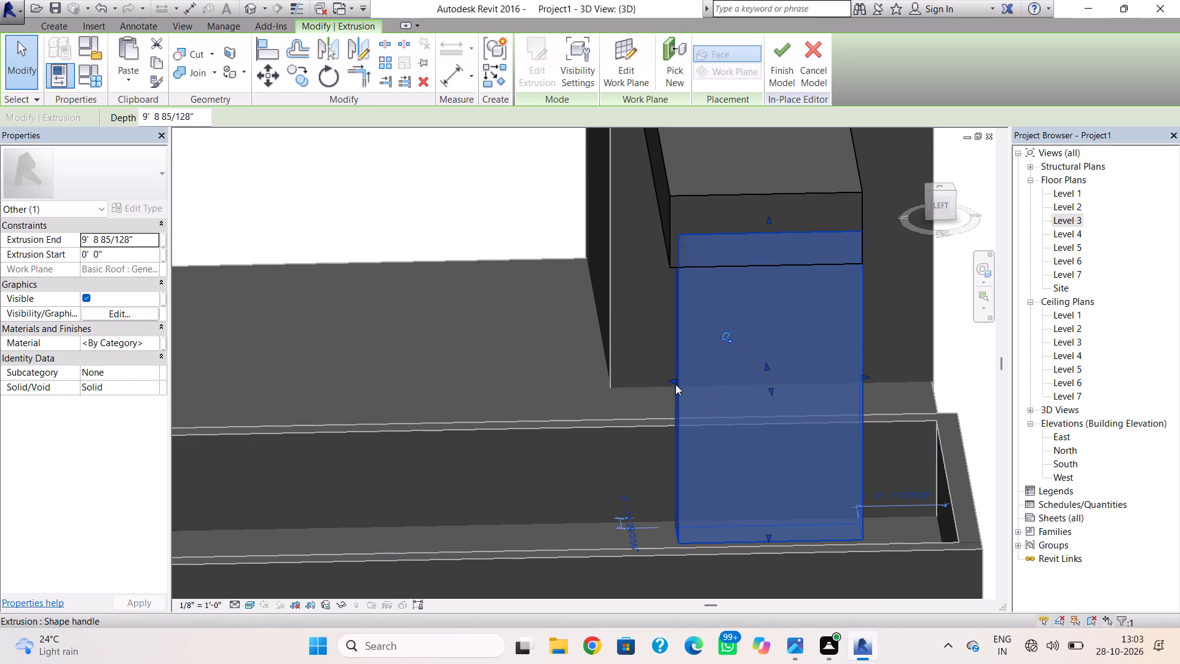
pyautogui.click(674, 383)
pyautogui.click(600, 365)
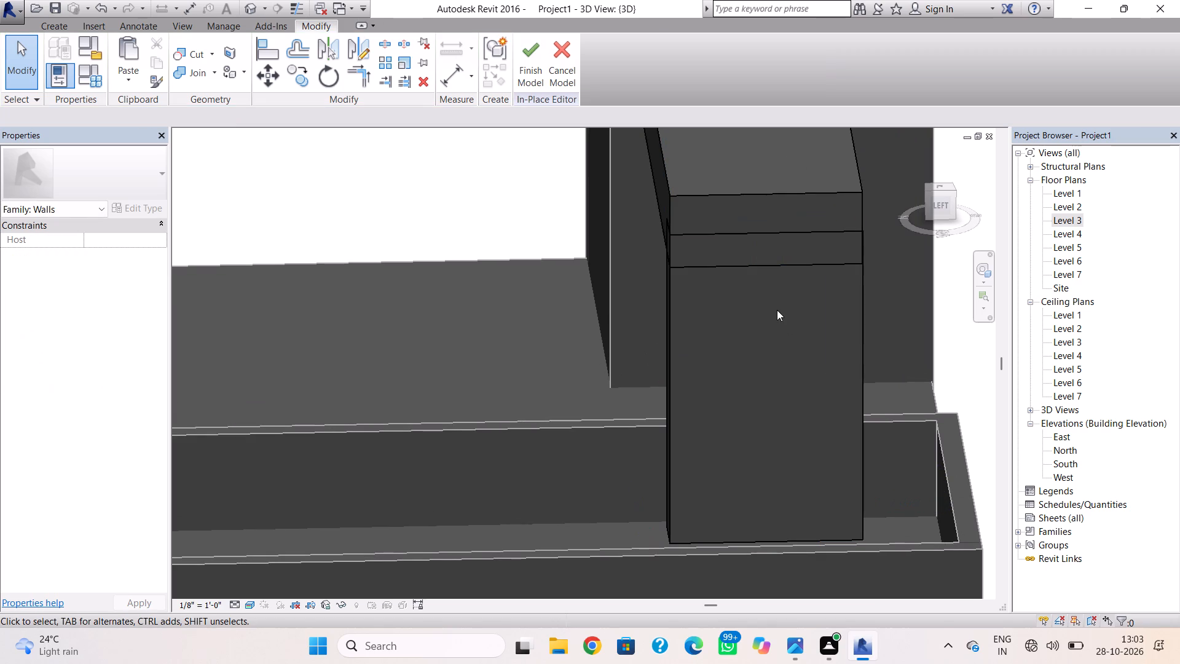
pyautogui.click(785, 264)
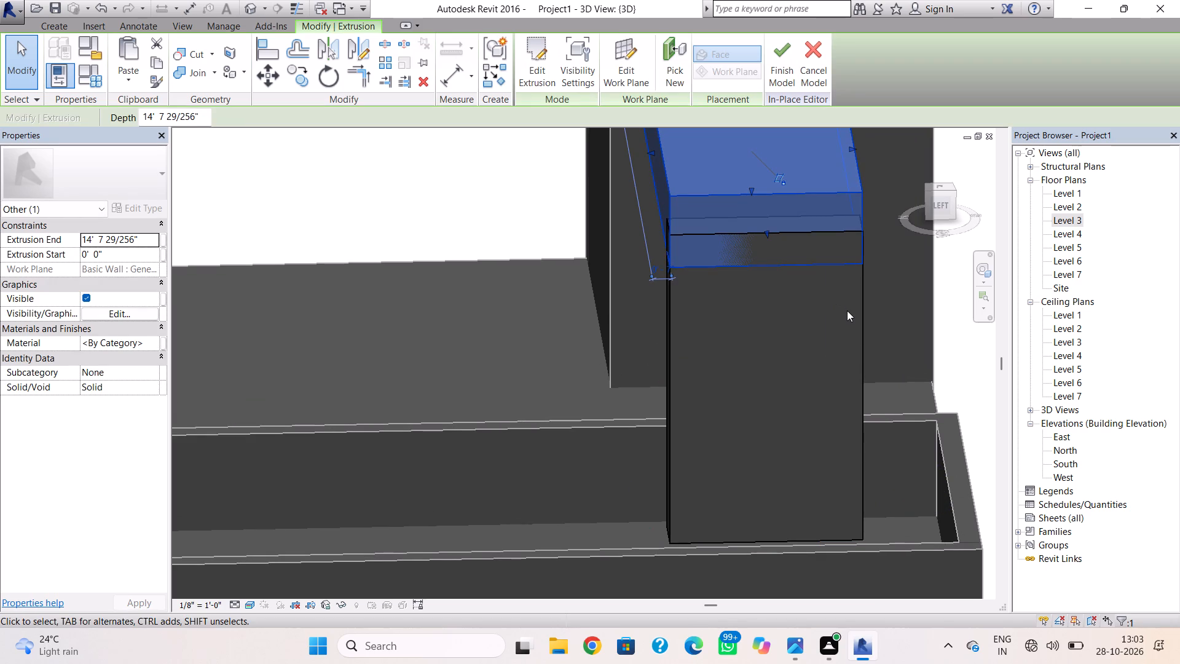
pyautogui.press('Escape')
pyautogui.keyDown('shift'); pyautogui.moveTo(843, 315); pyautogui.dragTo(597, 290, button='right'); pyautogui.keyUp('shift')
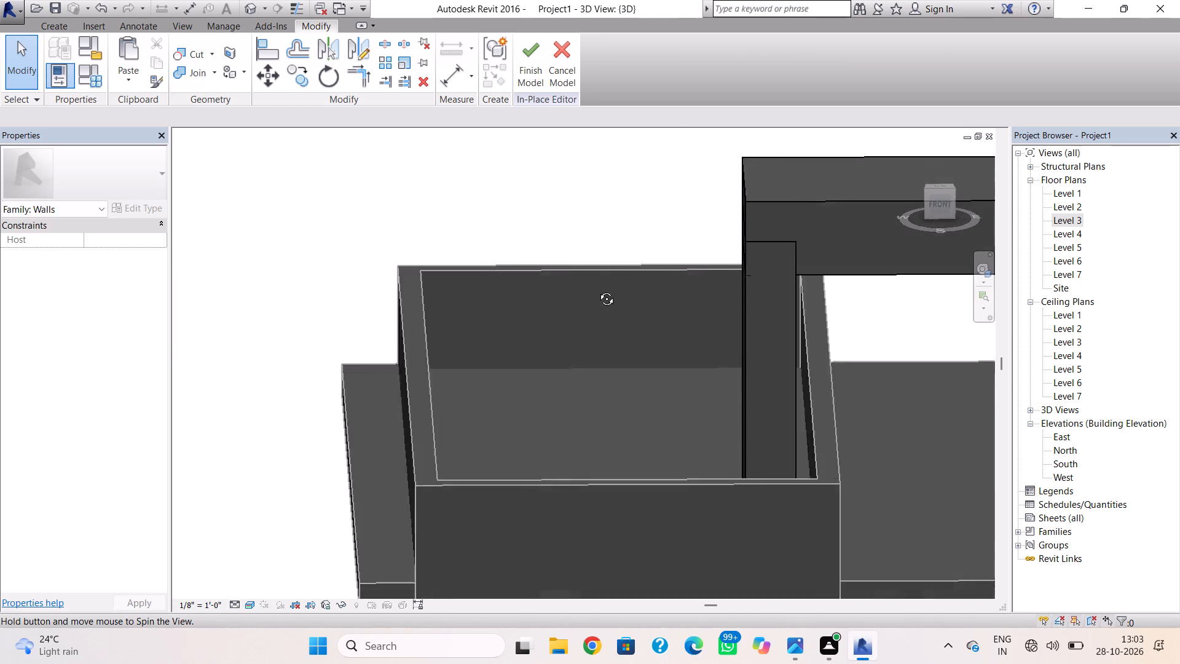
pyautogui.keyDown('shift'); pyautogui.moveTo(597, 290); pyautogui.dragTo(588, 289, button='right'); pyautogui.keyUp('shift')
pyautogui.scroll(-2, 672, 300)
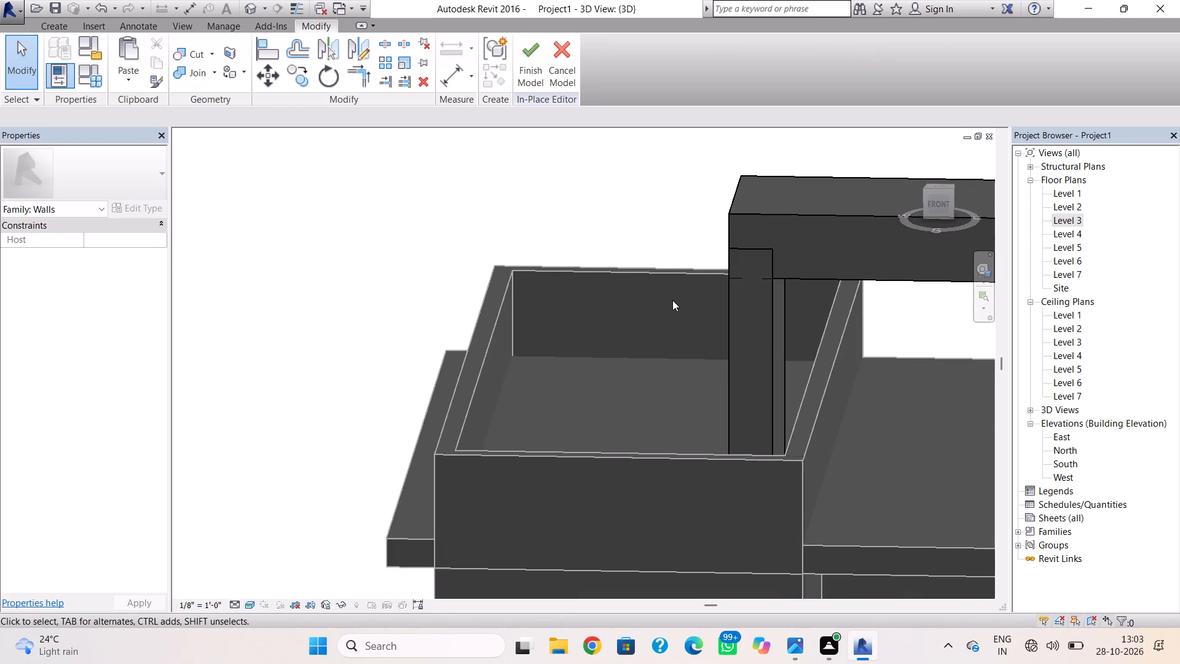
# Lower the top of the post so it meets the underside of the beam.
pyautogui.keyDown('shift'); pyautogui.moveTo(733, 291); pyautogui.dragTo(776, 298, button='right'); pyautogui.keyUp('shift')
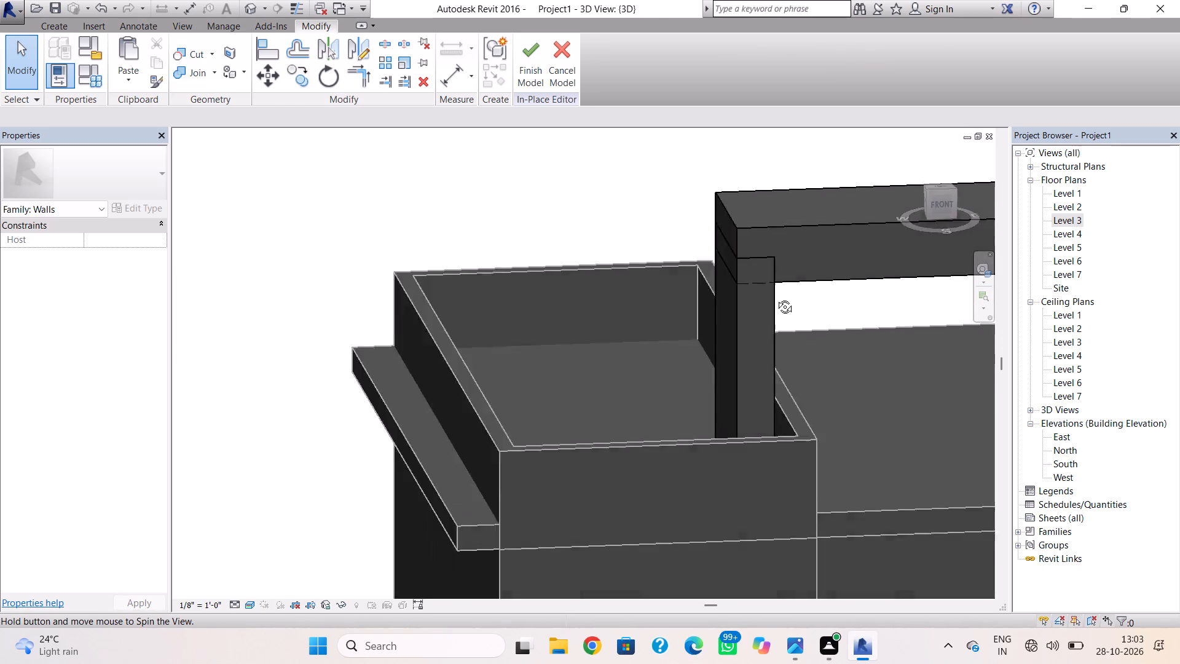
pyautogui.keyDown('shift'); pyautogui.moveTo(776, 298); pyautogui.dragTo(803, 314, button='right'); pyautogui.keyUp('shift')
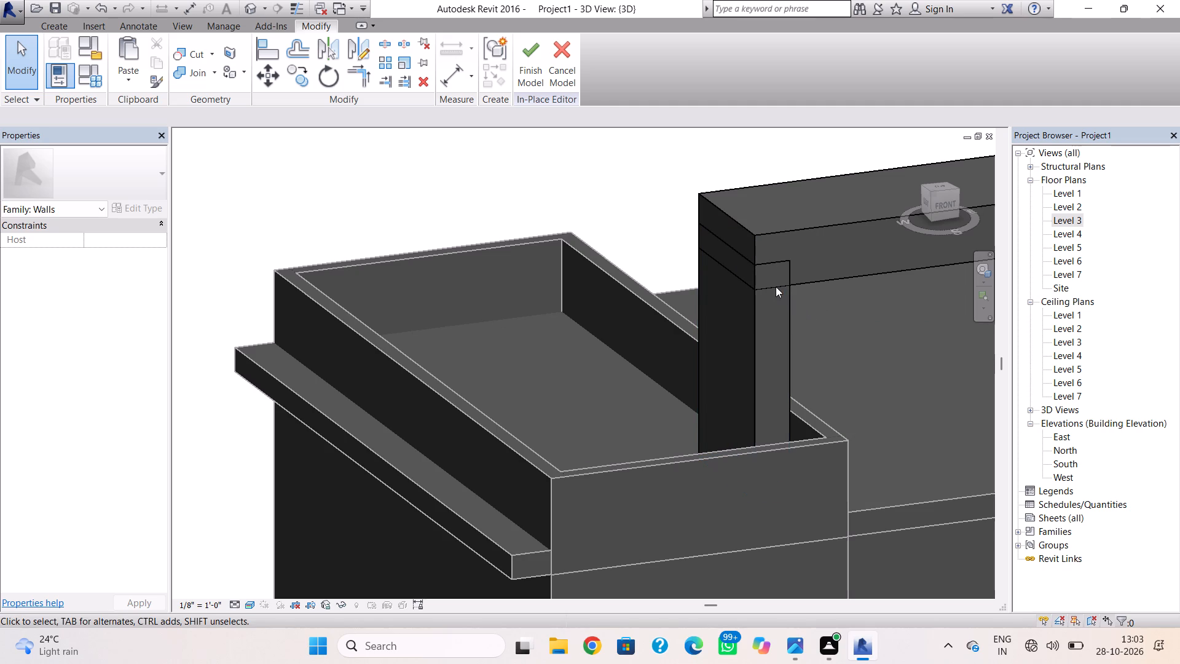
pyautogui.click(773, 265)
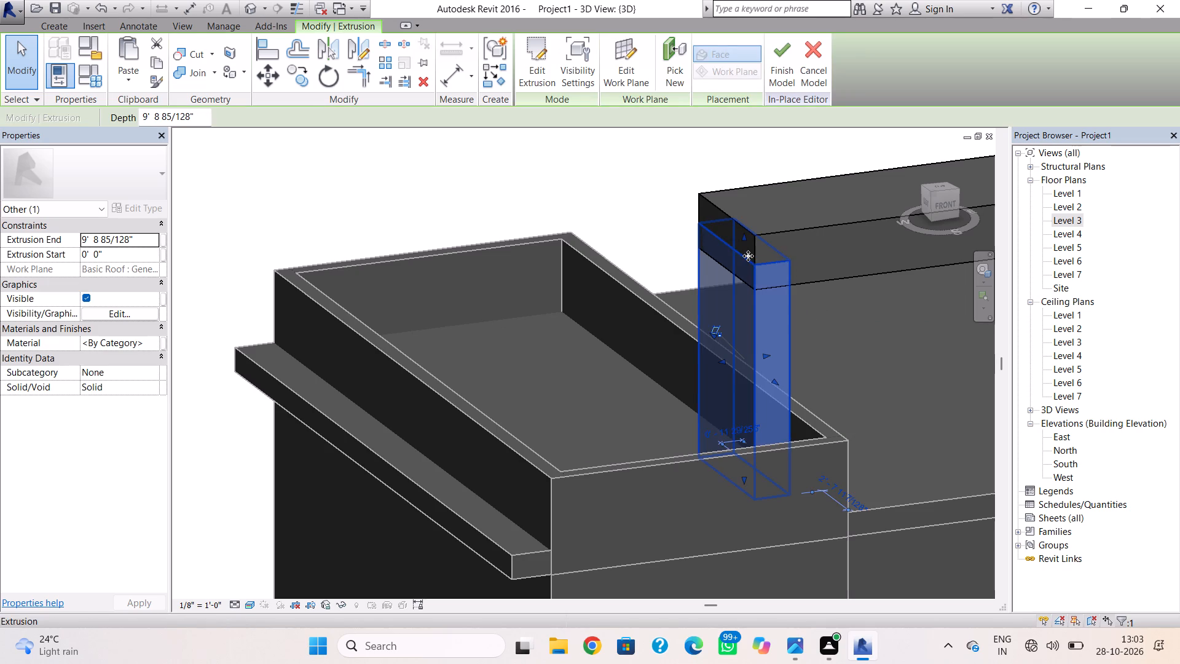
pyautogui.scroll(3, 748, 256)
pyautogui.moveTo(744, 228); pyautogui.dragTo(749, 261)
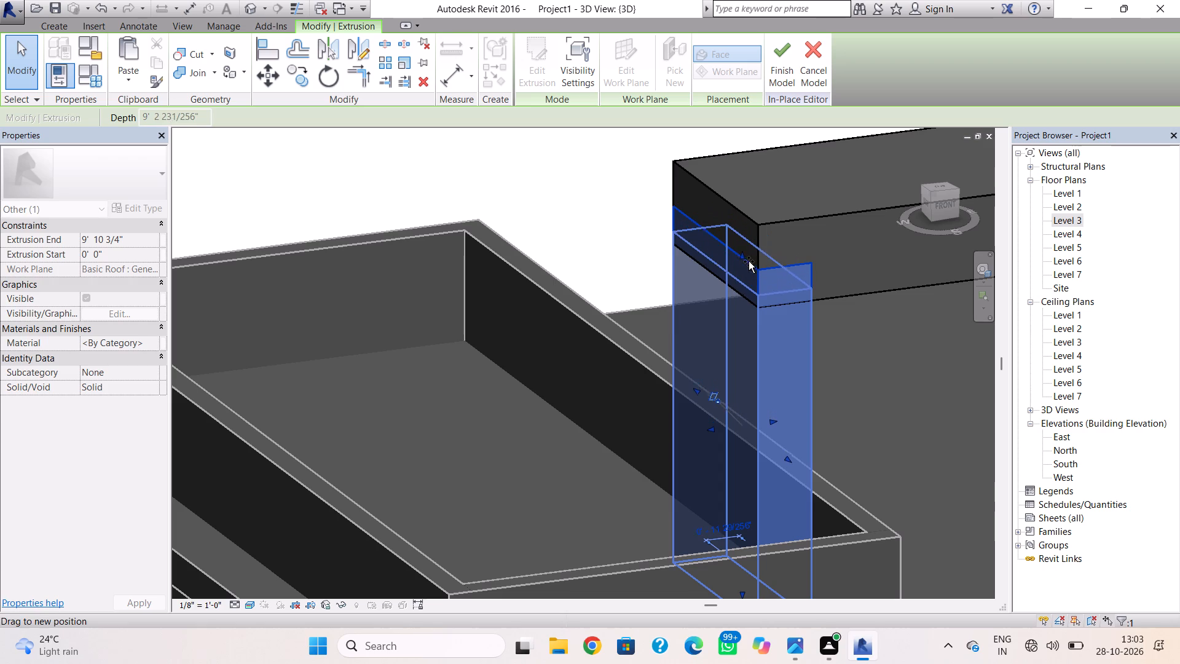
pyautogui.moveTo(749, 261); pyautogui.dragTo(750, 270)
pyautogui.click(500, 287)
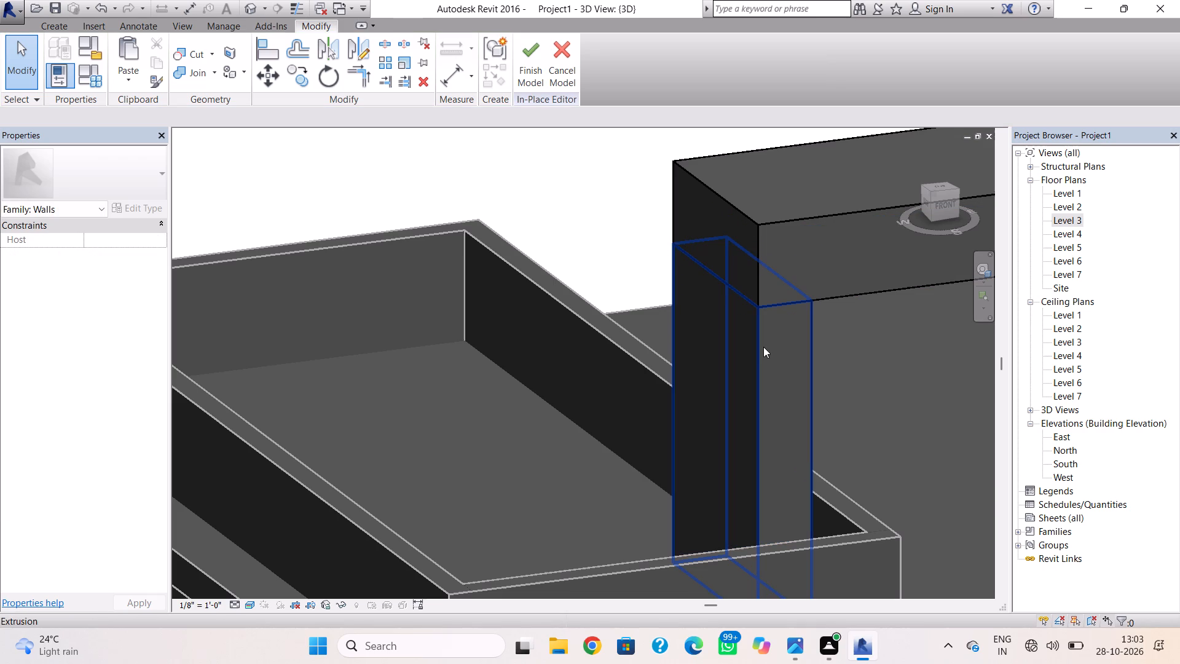
pyautogui.press('Escape')
# Finish the in-place wall model containing the beam and post.
pyautogui.scroll(-4, 763, 336)
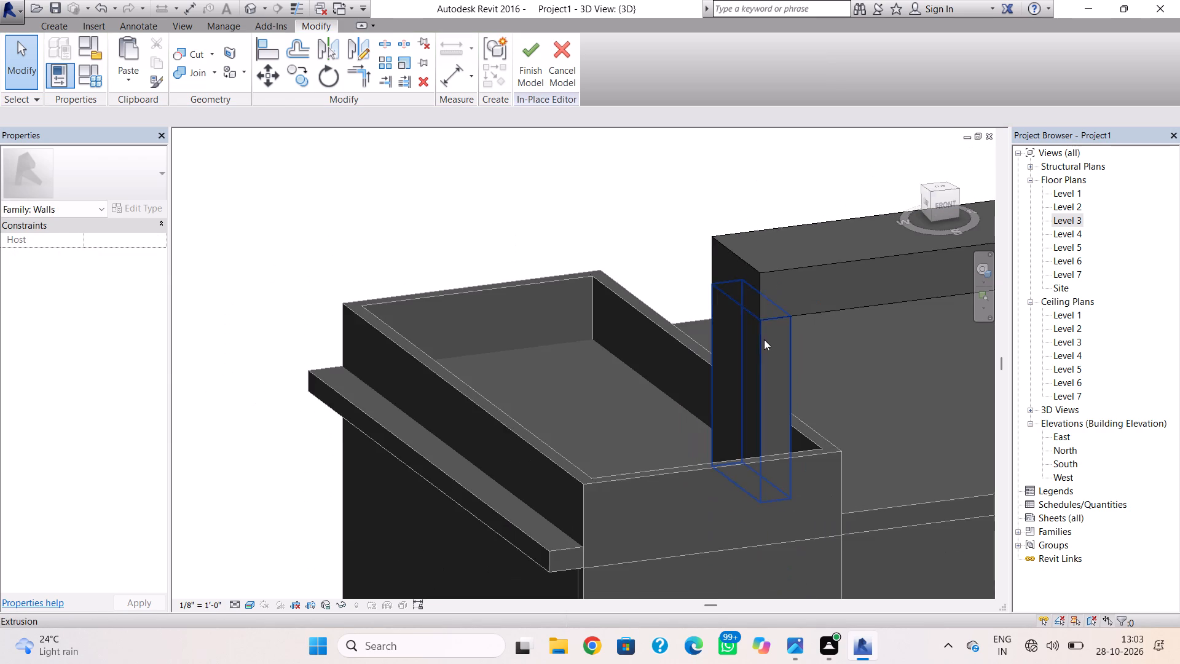
pyautogui.scroll(-2, 767, 345)
pyautogui.keyDown('shift'); pyautogui.moveTo(855, 397); pyautogui.dragTo(856, 358, button='right'); pyautogui.keyUp('shift')
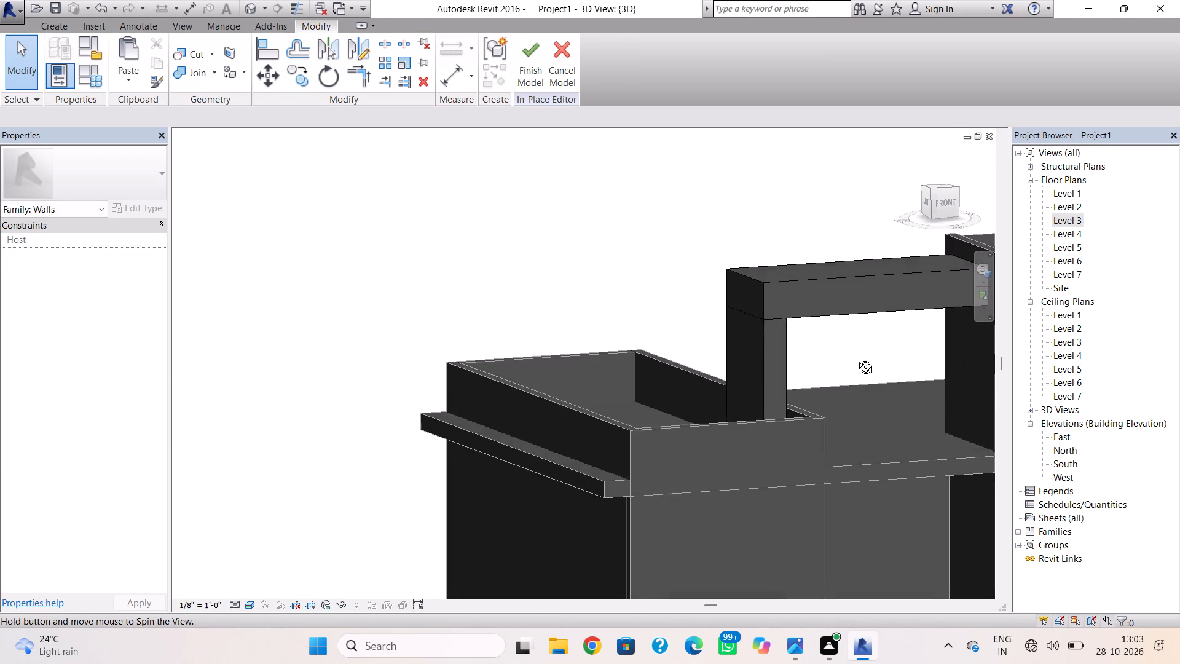
pyautogui.keyDown('shift'); pyautogui.moveTo(856, 358); pyautogui.dragTo(859, 366, button='right'); pyautogui.keyUp('shift')
pyautogui.scroll(-4, 861, 365)
pyautogui.moveTo(862, 366); pyautogui.dragTo(826, 365, button='middle')
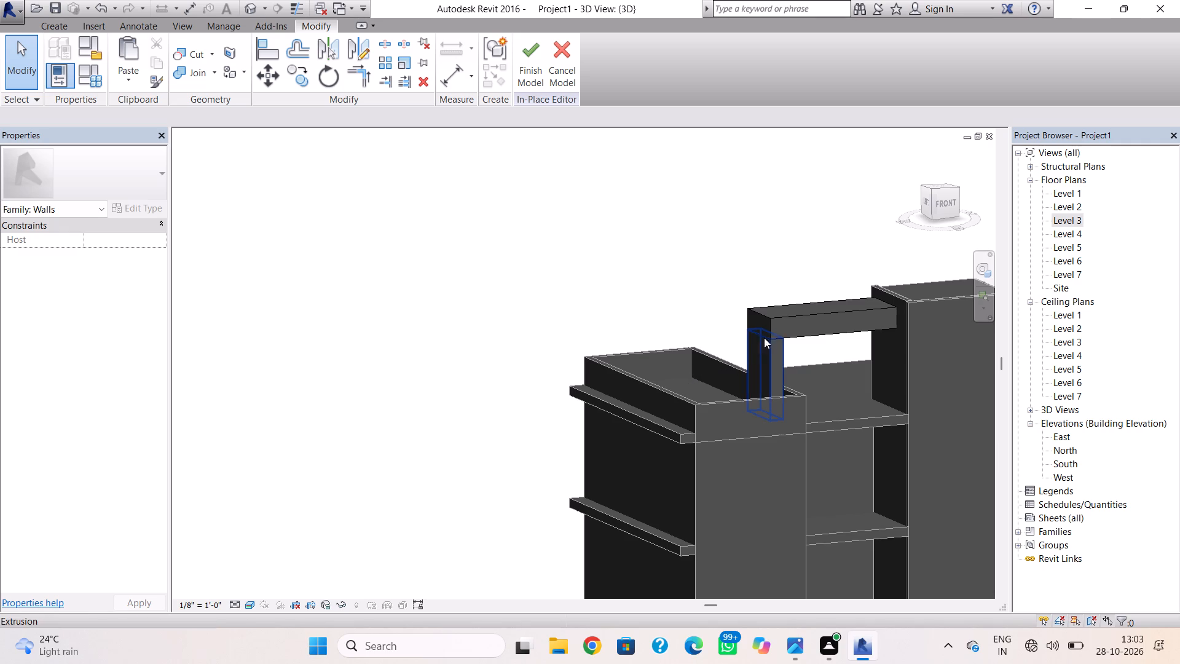
pyautogui.scroll(-2, 768, 342)
pyautogui.moveTo(770, 347); pyautogui.dragTo(779, 304, button='middle')
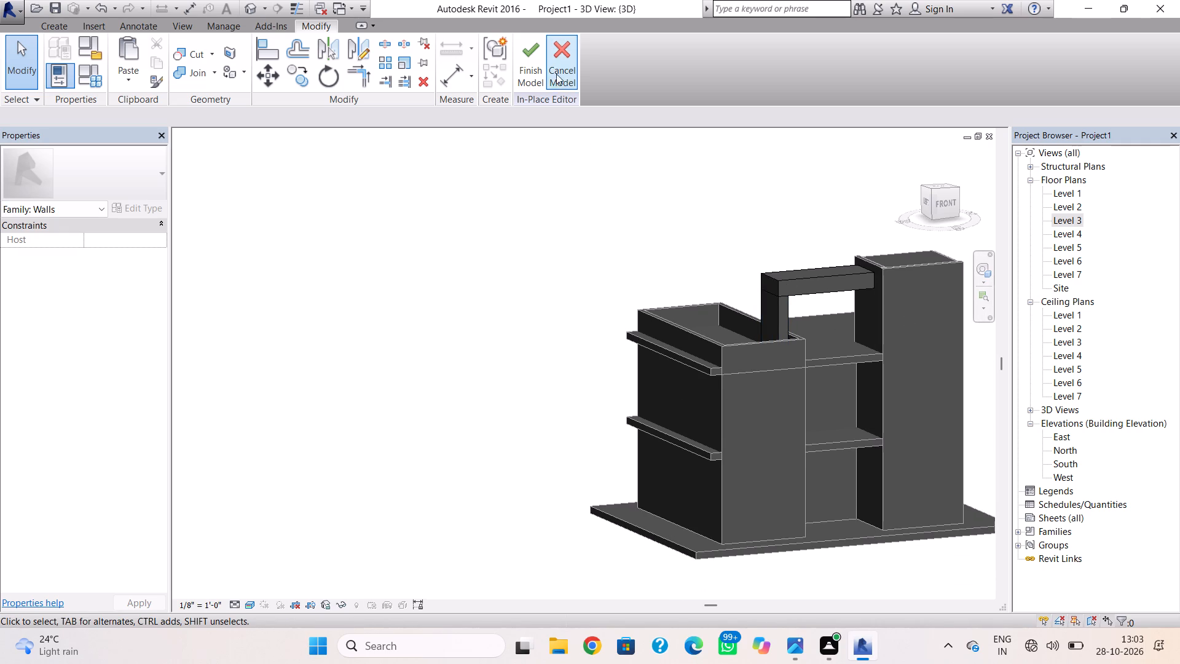
pyautogui.click(531, 48)
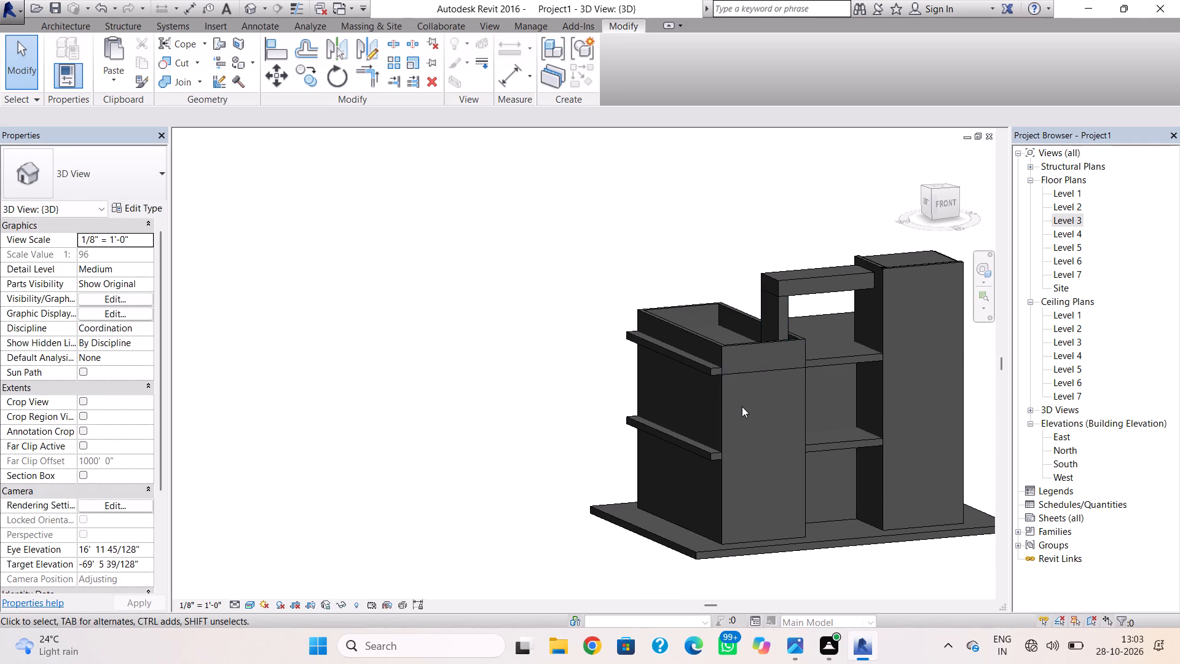
# Start a new in-place model component with the building seen from the front.
pyautogui.keyDown('shift'); pyautogui.moveTo(790, 407); pyautogui.dragTo(728, 370, button='right'); pyautogui.keyUp('shift')
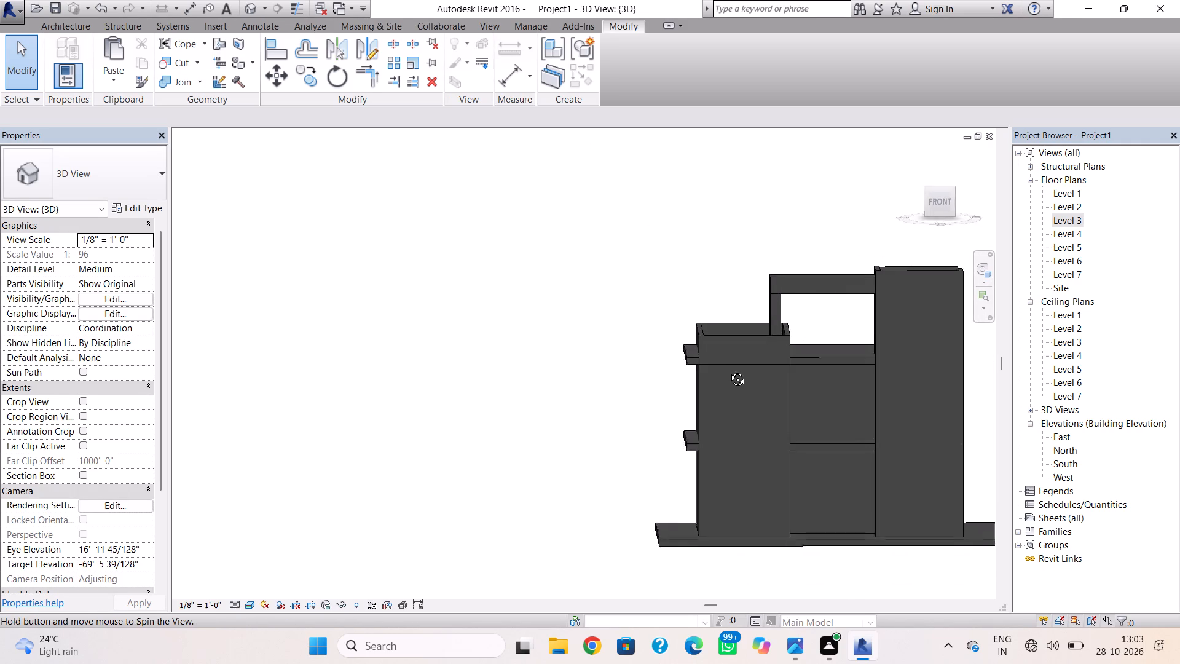
pyautogui.keyDown('shift'); pyautogui.moveTo(728, 370); pyautogui.dragTo(744, 358, button='right'); pyautogui.keyUp('shift')
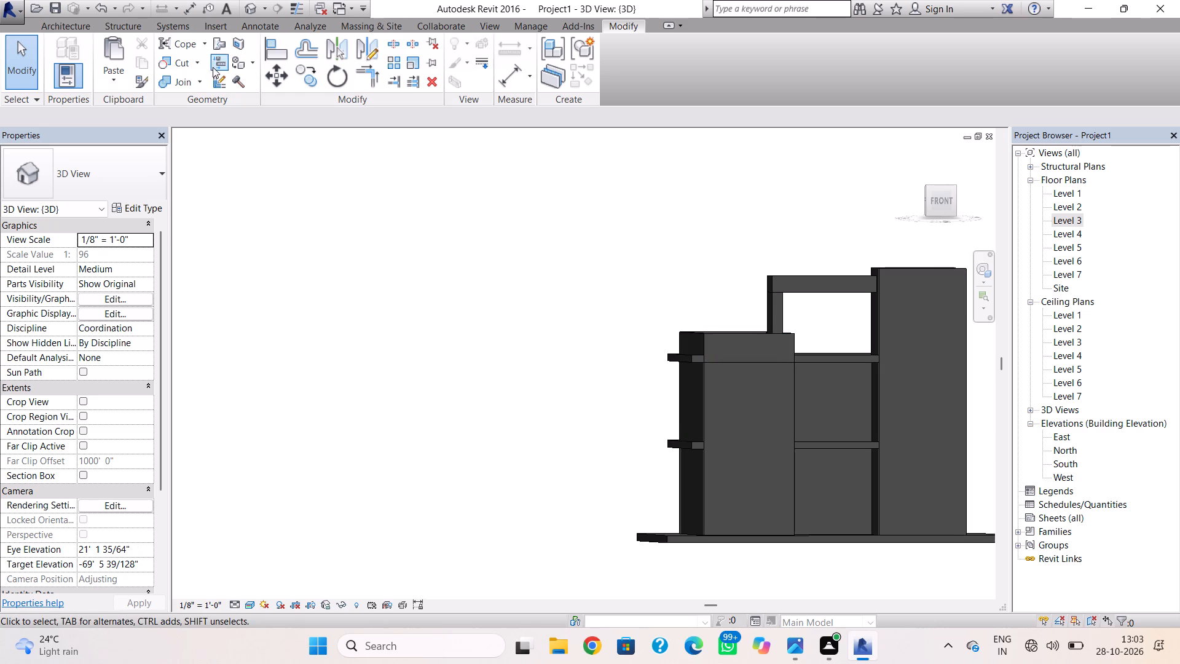
pyautogui.click(72, 26)
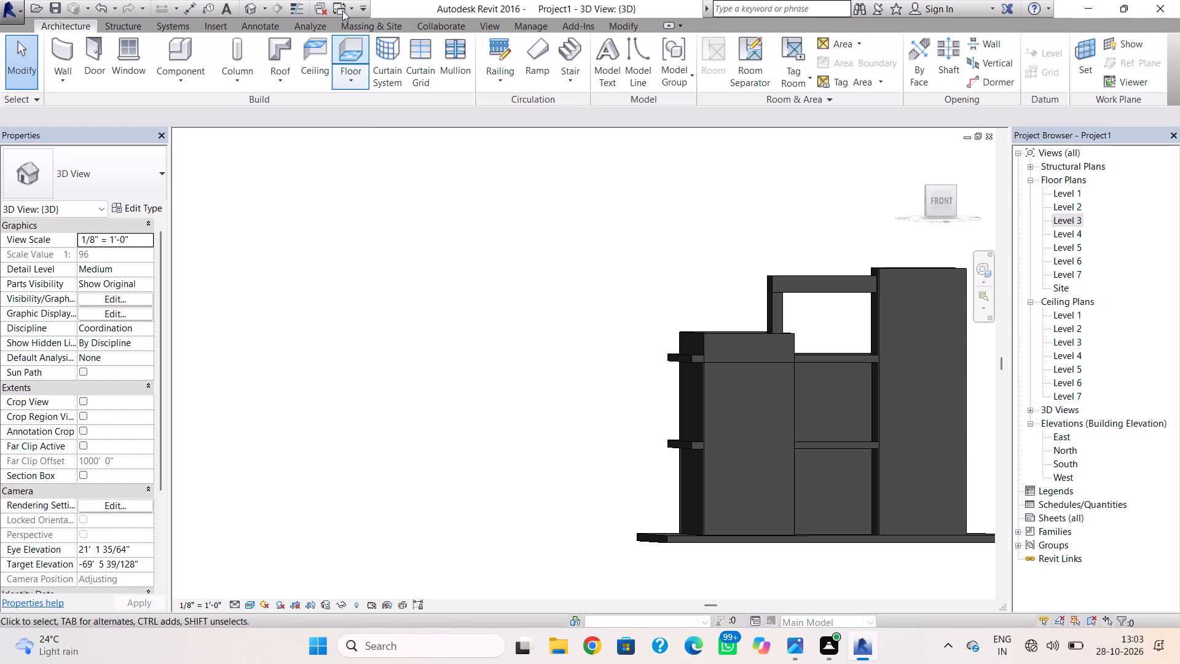
pyautogui.doubleClick(945, 206)
pyautogui.keyDown('shift'); pyautogui.moveTo(739, 263); pyautogui.dragTo(723, 259, button='right'); pyautogui.keyUp('shift')
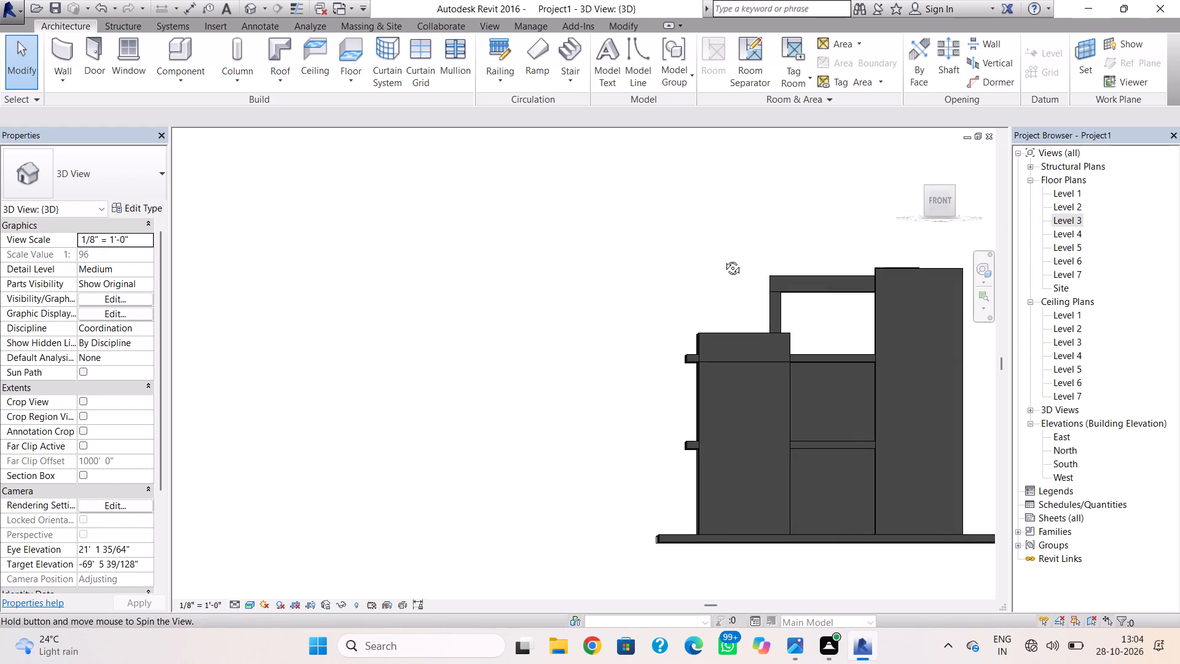
pyautogui.keyDown('shift'); pyautogui.moveTo(723, 259); pyautogui.dragTo(722, 261, button='right'); pyautogui.keyUp('shift')
pyautogui.moveTo(714, 309); pyautogui.dragTo(547, 271, button='middle')
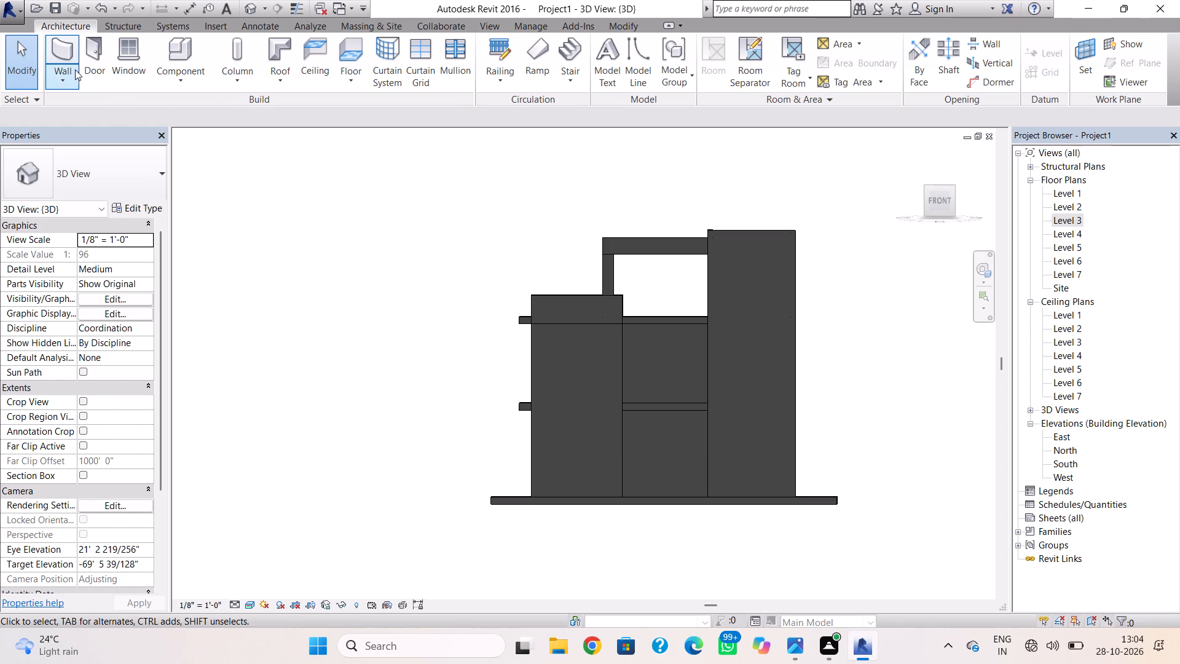
pyautogui.click(189, 85)
pyautogui.click(214, 137)
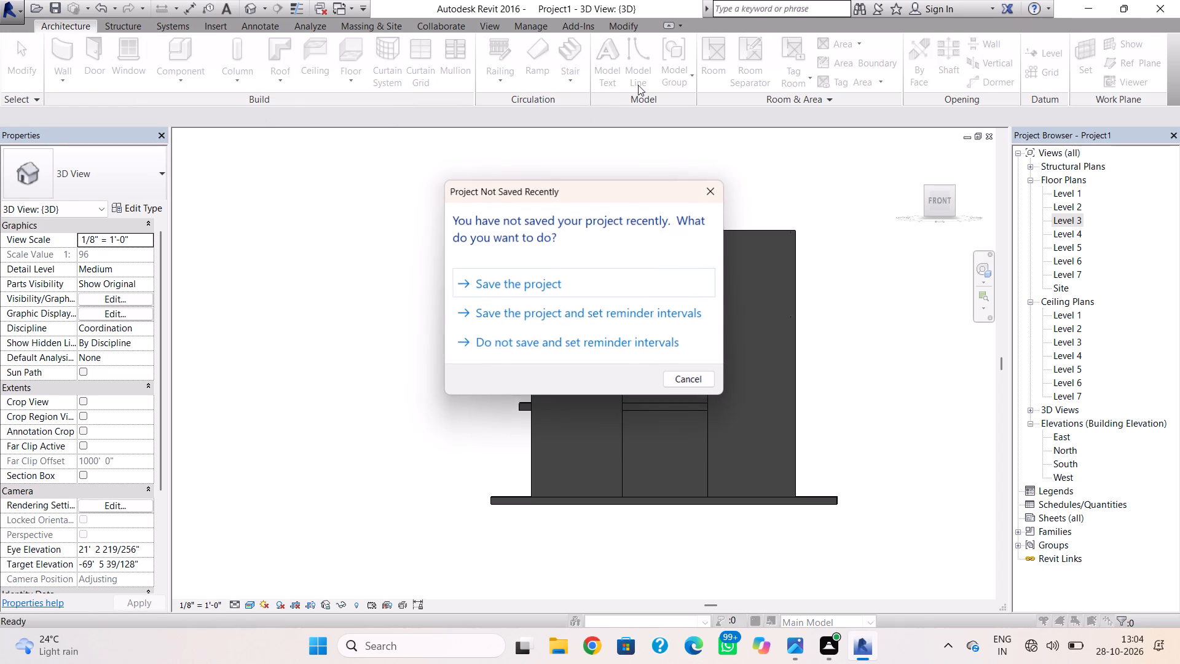
# Save the project in Documents under the name REVIT INTERNSHIP 23.
pyautogui.click(628, 283)
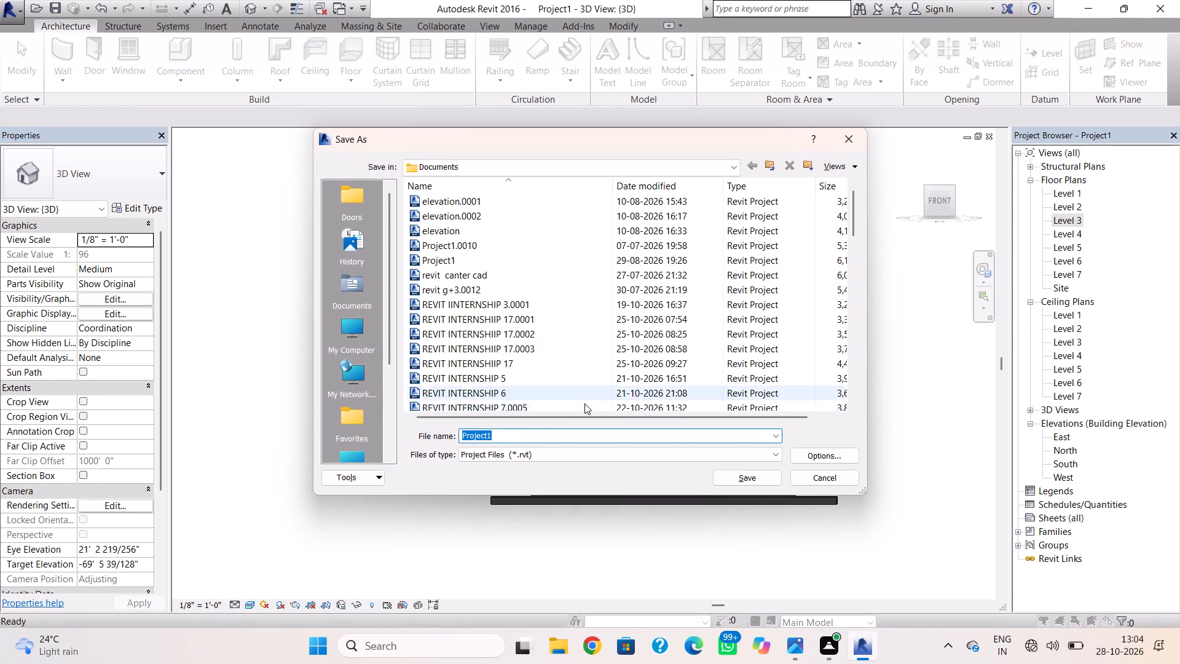
pyautogui.press('BackSpace')
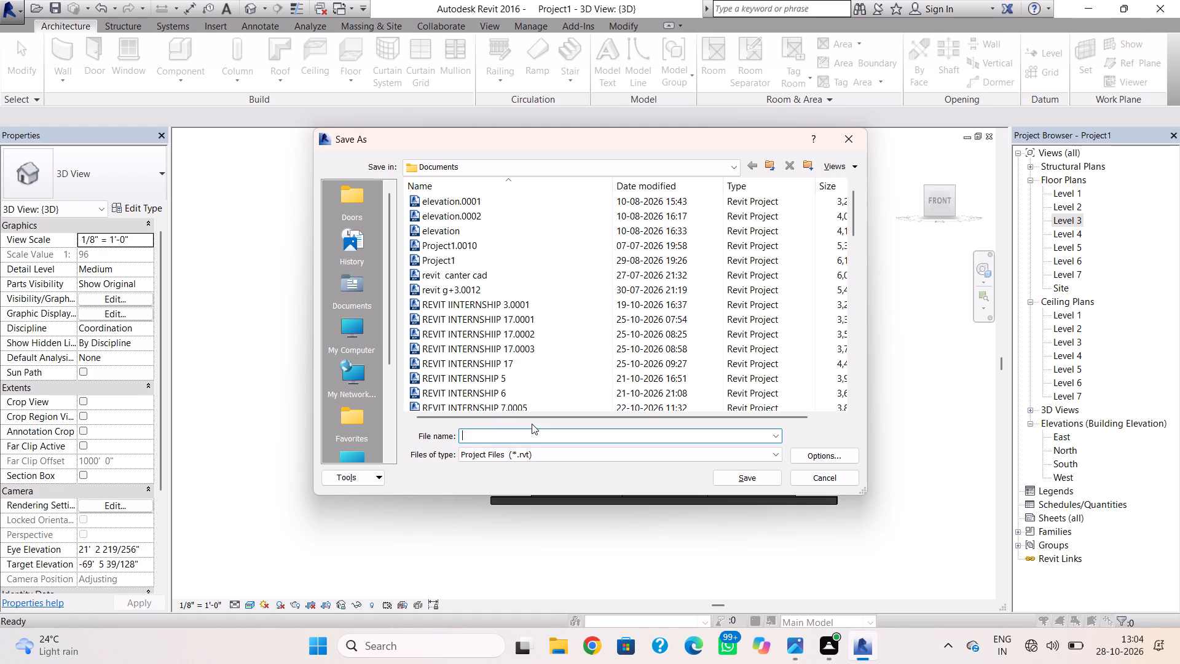
pyautogui.write('REVI')
pyautogui.press('y')
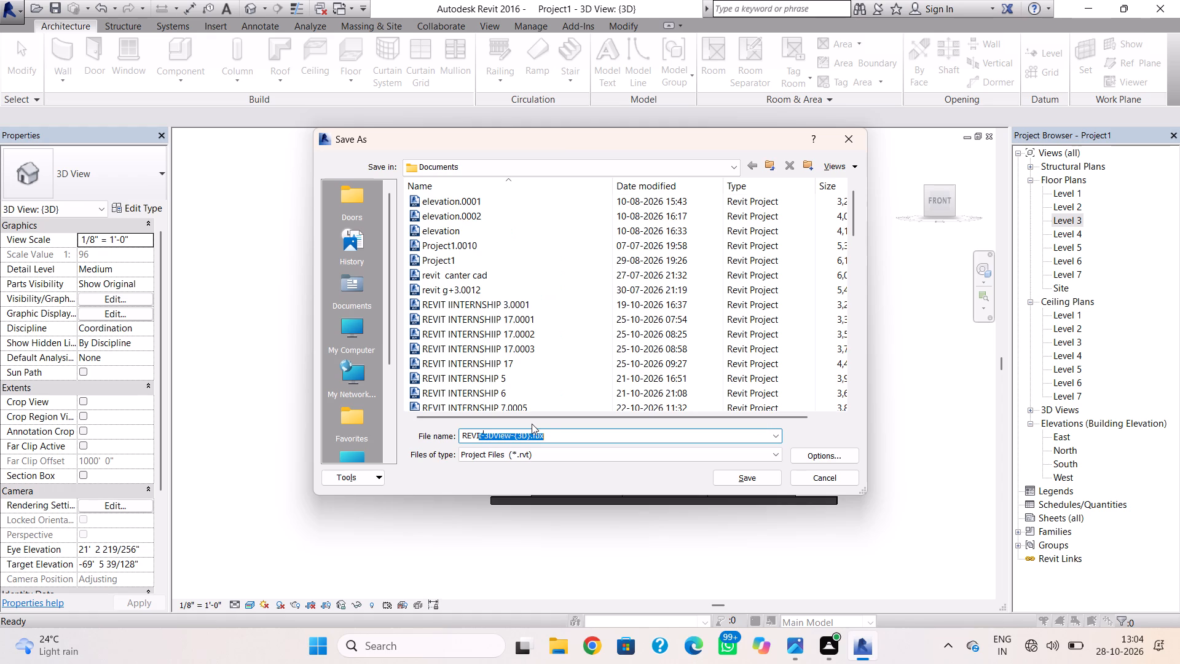
pyautogui.press('BackSpace')
pyautogui.write('T')
pyautogui.press('space')
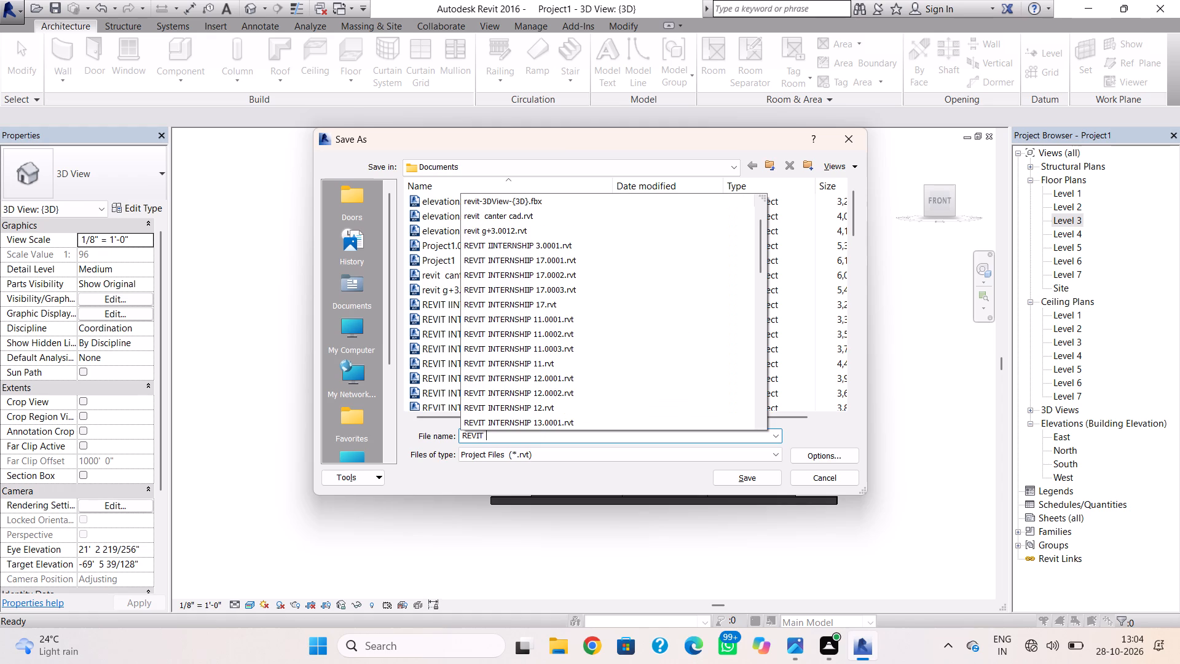
pyautogui.write('INT')
pyautogui.write('ER')
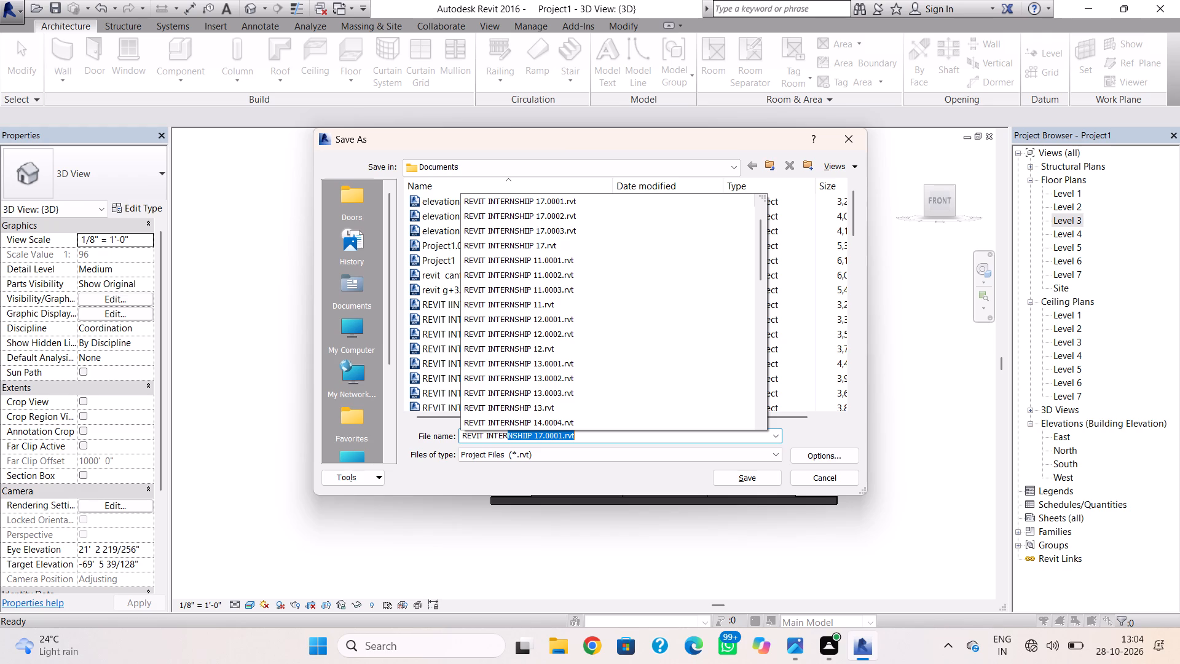
pyautogui.press('n')
pyautogui.write('SHIP')
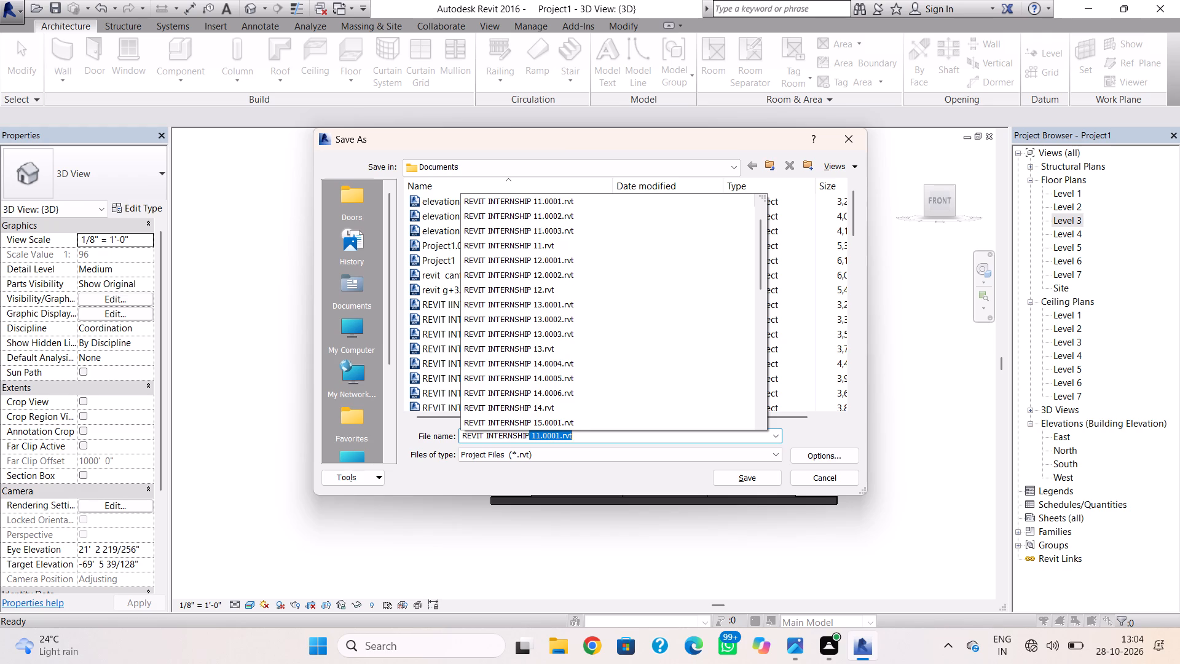
pyautogui.press('2')
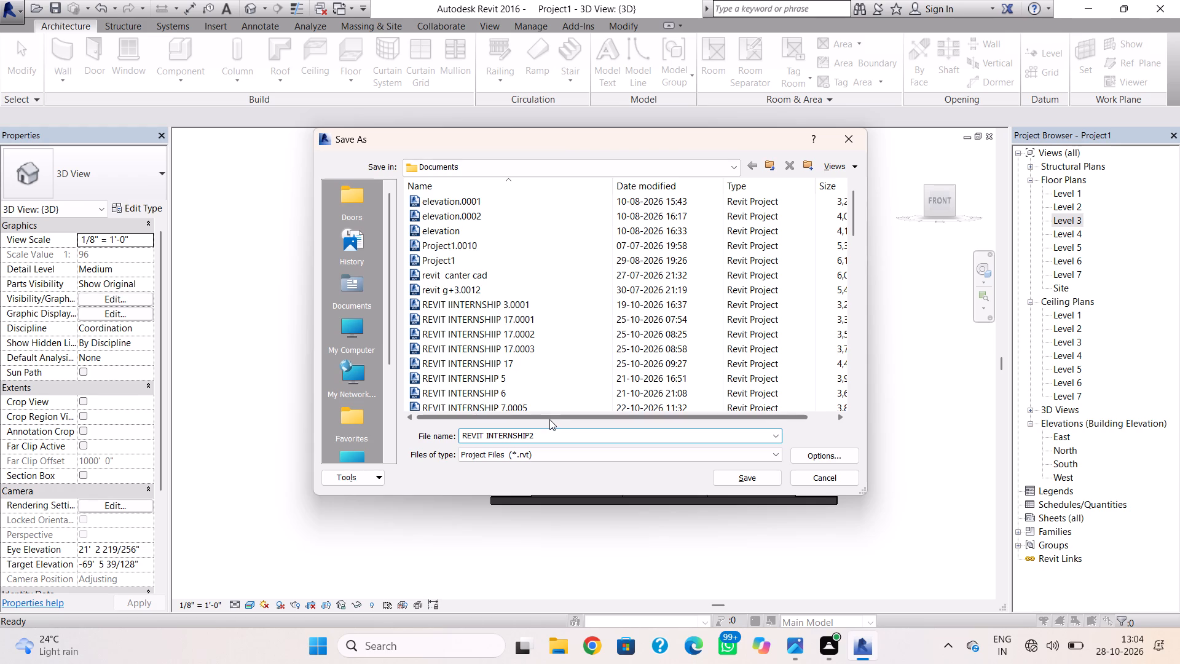
pyautogui.press('BackSpace')
pyautogui.press('space')
pyautogui.press('2')
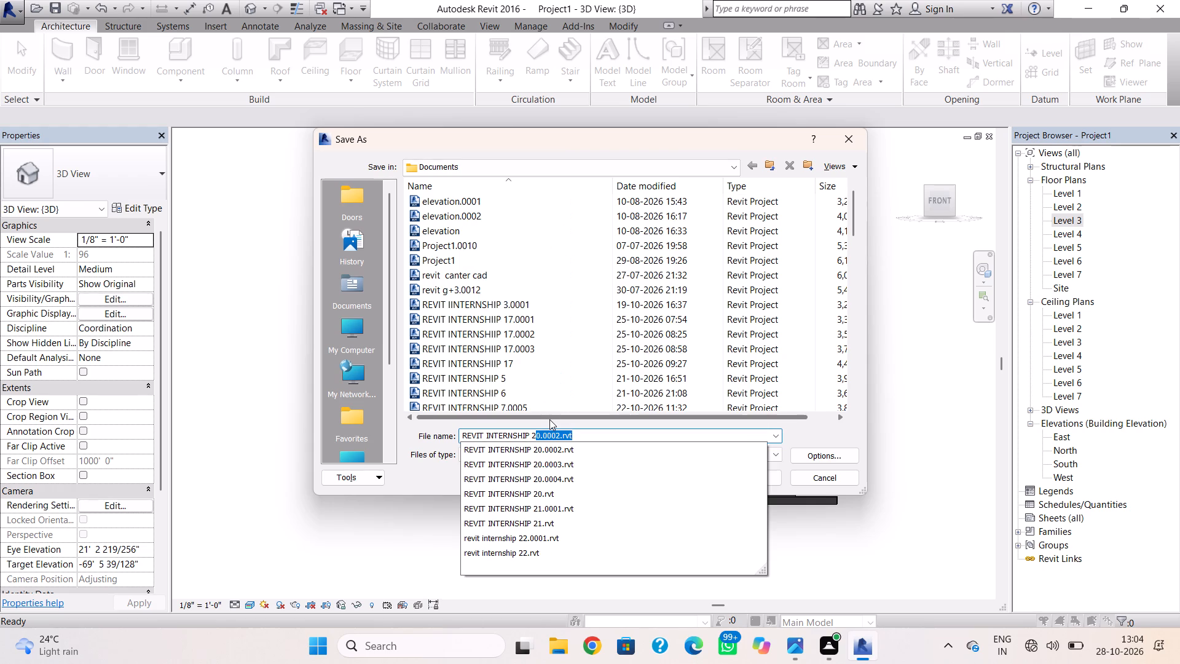
pyautogui.press('3')
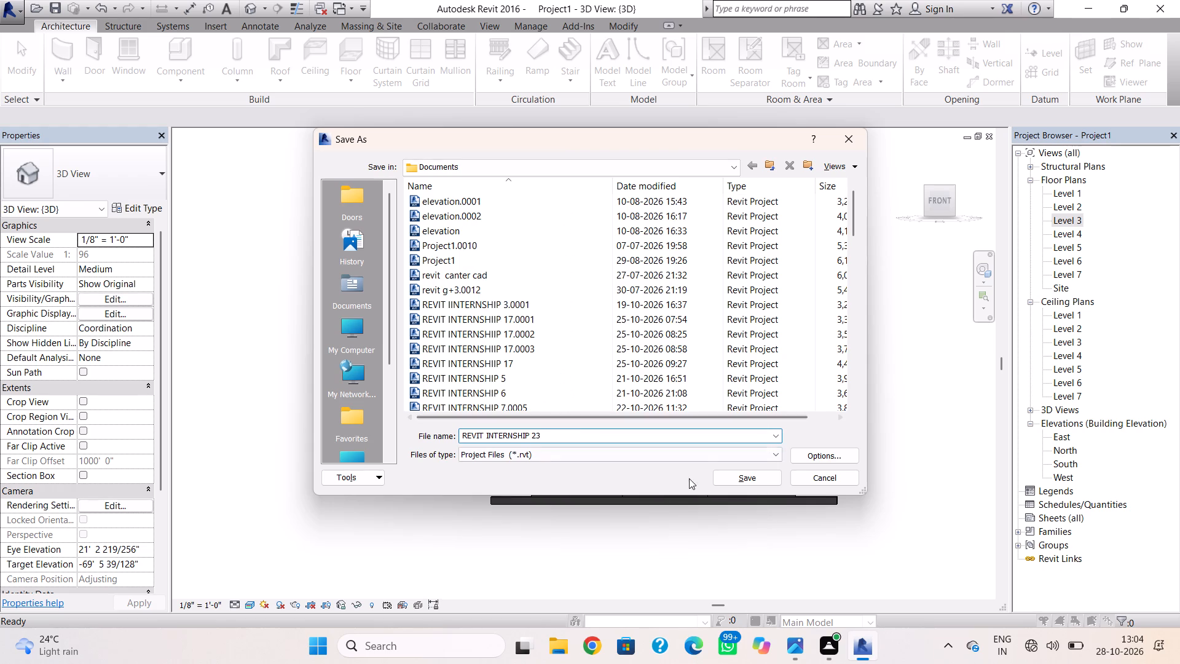
pyautogui.click(742, 484)
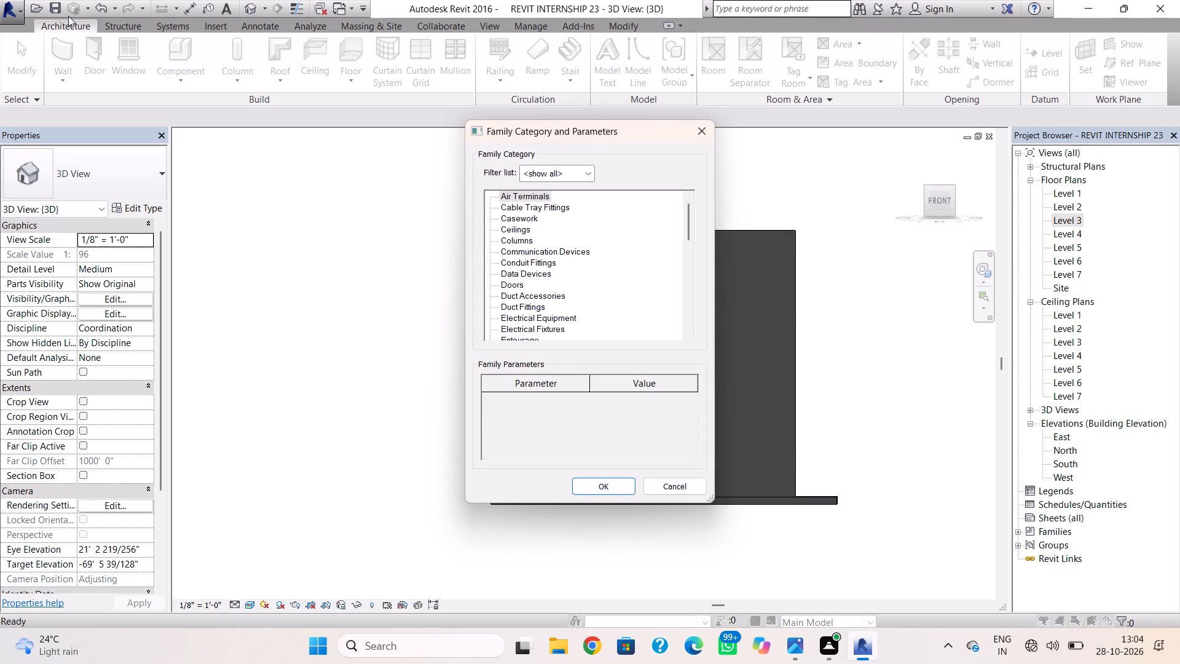
# Assign the Walls category to the new in-place component and accept its default name.
pyautogui.moveTo(686, 233); pyautogui.dragTo(696, 328)
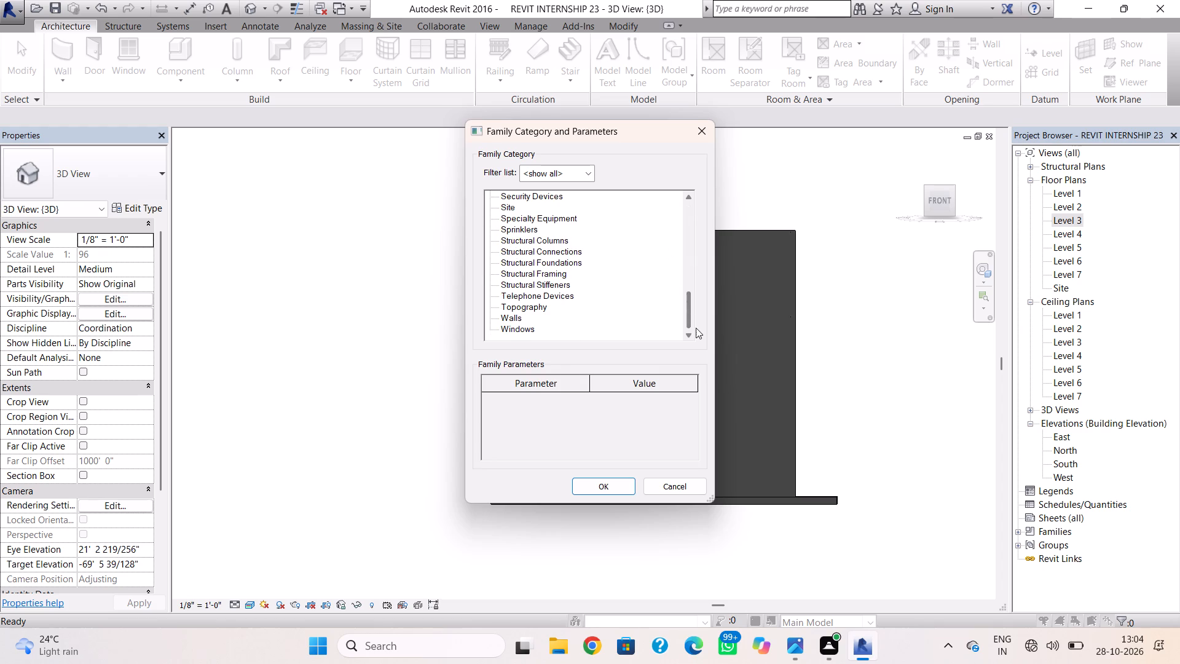
pyautogui.moveTo(696, 328); pyautogui.dragTo(696, 333)
pyautogui.click(508, 317)
pyautogui.click(611, 494)
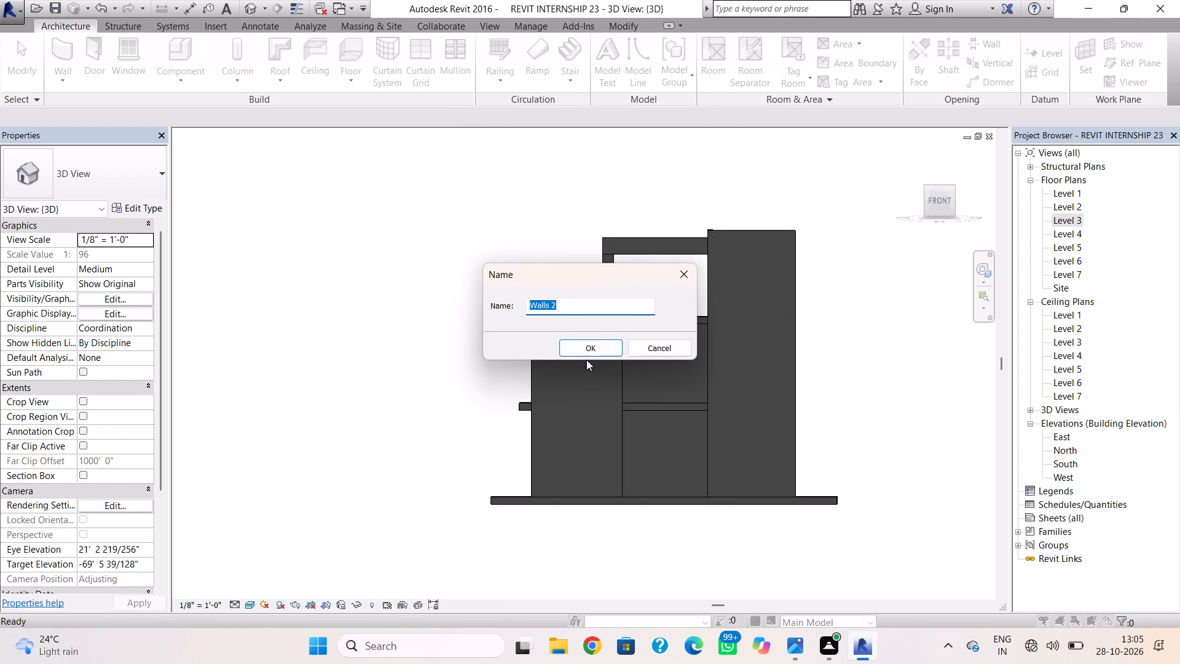
pyautogui.click(591, 355)
# Set the work plane by picking the front (south) face of the west block's Generic - 8" wall.
pyautogui.scroll(-1, 615, 381)
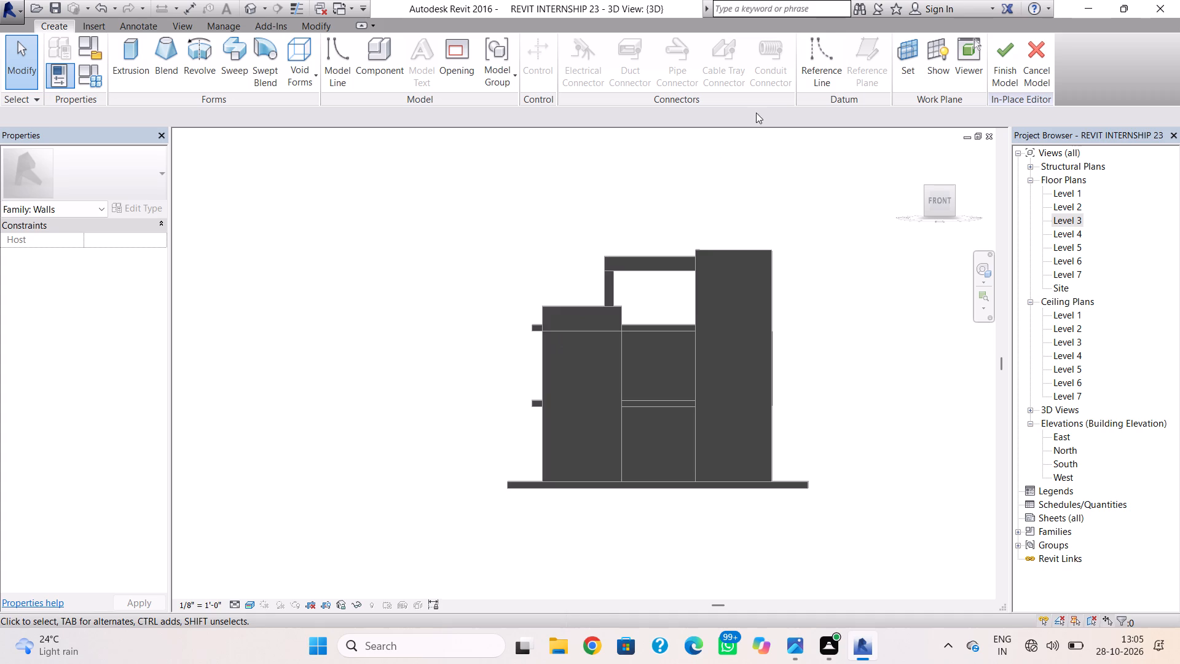
pyautogui.click(907, 53)
pyautogui.click(551, 349)
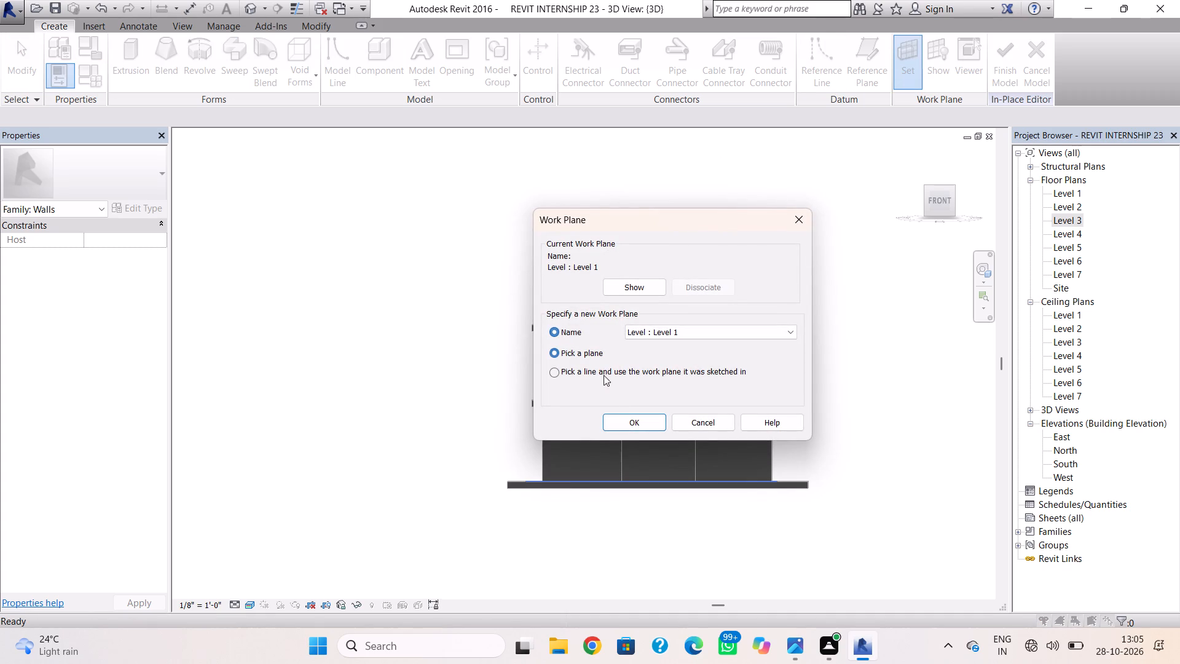
pyautogui.click(621, 421)
pyautogui.scroll(5, 530, 366)
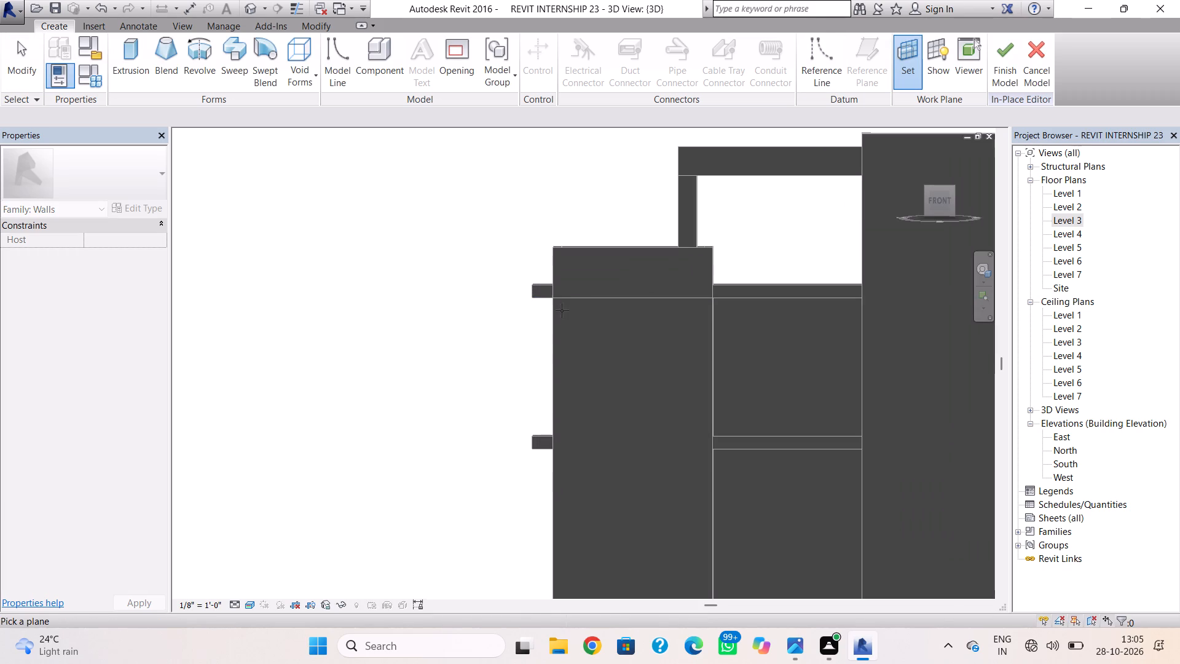
pyautogui.keyDown('shift'); pyautogui.moveTo(557, 313); pyautogui.dragTo(612, 352, button='right'); pyautogui.keyUp('shift')
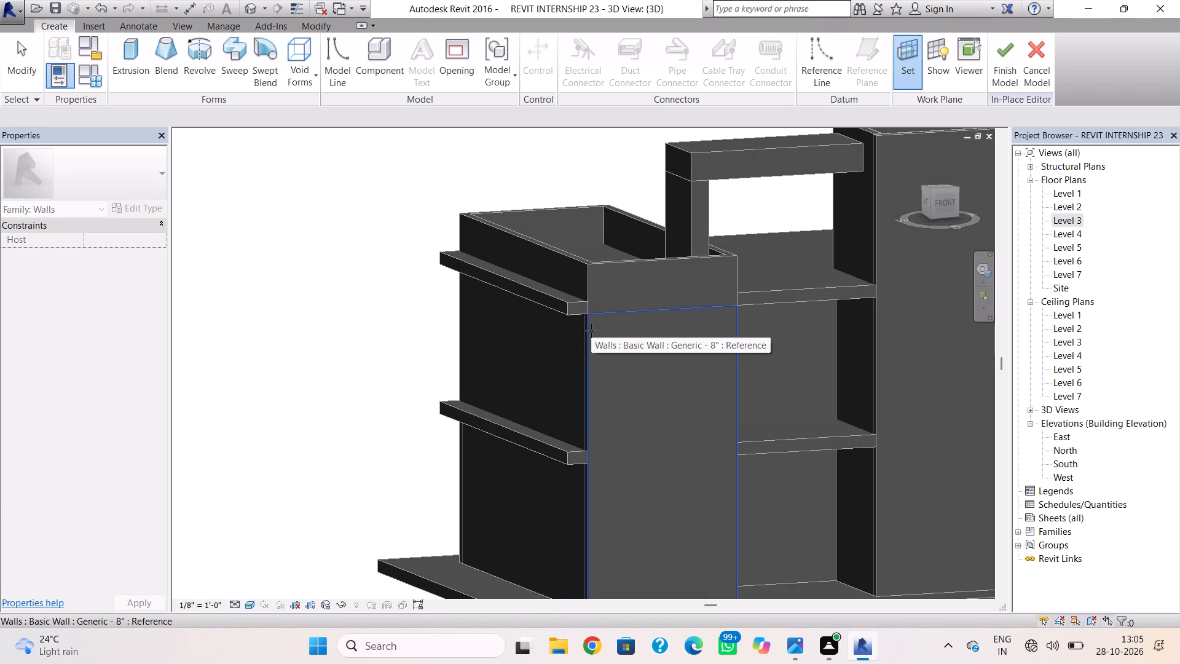
pyautogui.click(591, 331)
# Start an extrusion in the front view and sketch a rectangle about 27'-11" by 1' along the upper roof edge from the west wall corner.
pyautogui.keyDown('shift'); pyautogui.moveTo(735, 337); pyautogui.dragTo(701, 325, button='right'); pyautogui.keyUp('shift')
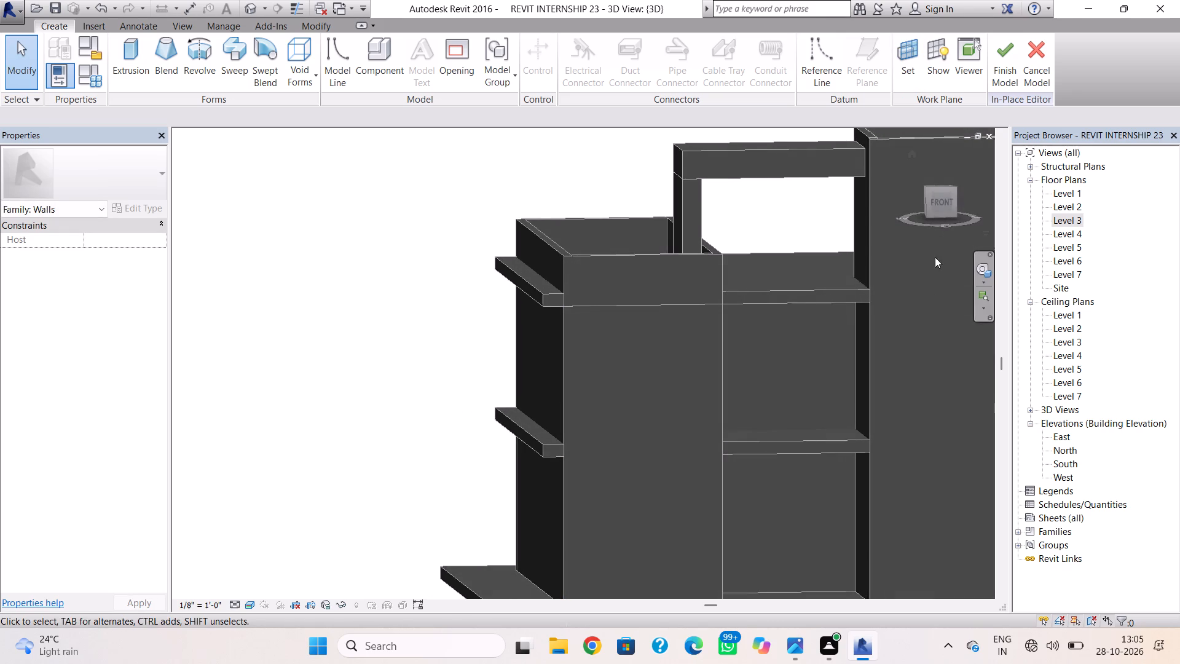
pyautogui.click(943, 197)
pyautogui.keyDown('shift'); pyautogui.moveTo(760, 386); pyautogui.dragTo(709, 367, button='right'); pyautogui.keyUp('shift')
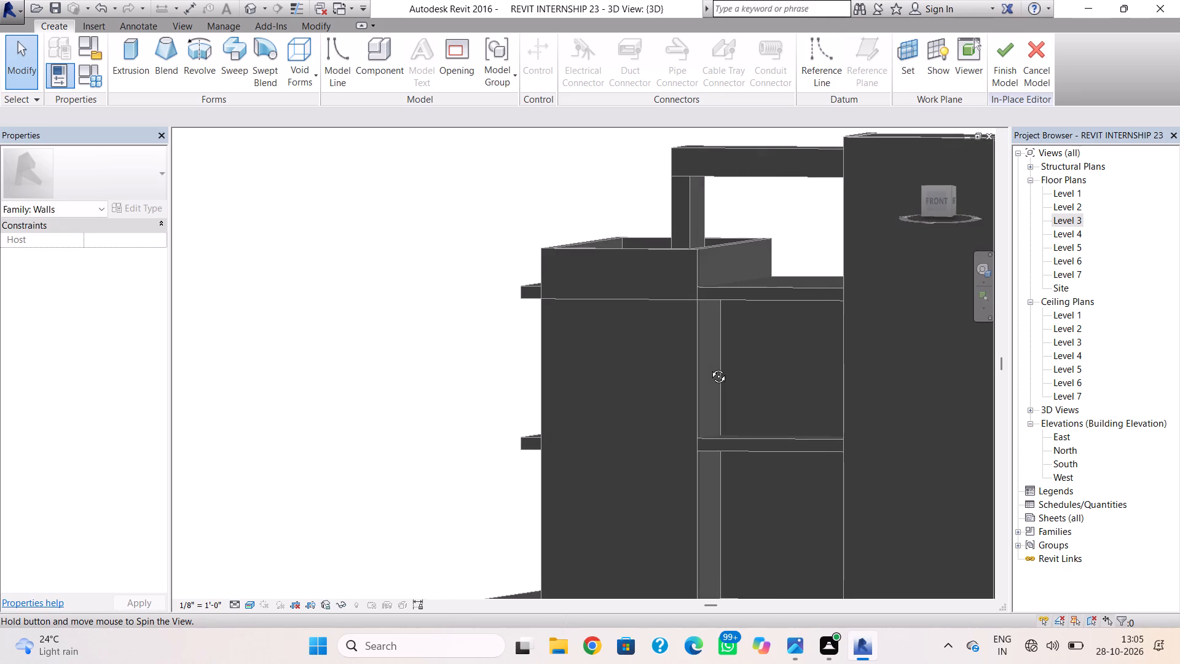
pyautogui.keyDown('shift'); pyautogui.moveTo(709, 367); pyautogui.dragTo(710, 367, button='right'); pyautogui.keyUp('shift')
pyautogui.keyDown('shift'); pyautogui.moveTo(723, 362); pyautogui.dragTo(753, 350, button='right'); pyautogui.keyUp('shift')
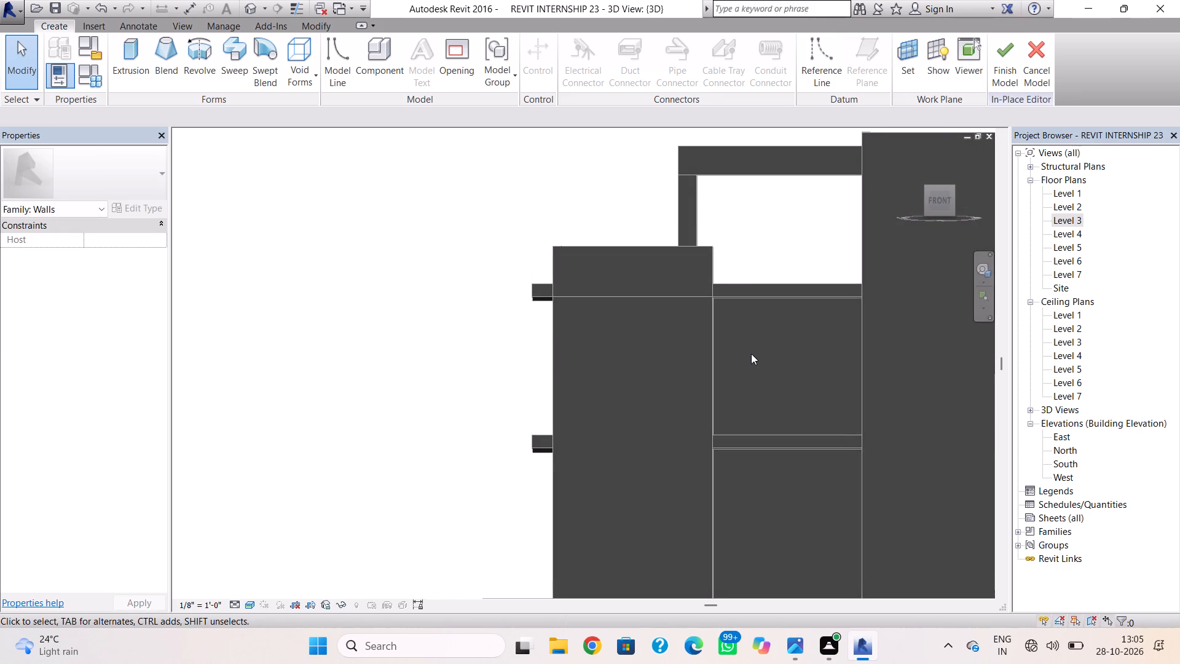
pyautogui.scroll(-3, 749, 358)
pyautogui.moveTo(747, 359); pyautogui.dragTo(708, 360, button='middle')
pyautogui.keyDown('shift'); pyautogui.rightClick(707, 363); pyautogui.keyUp('shift')
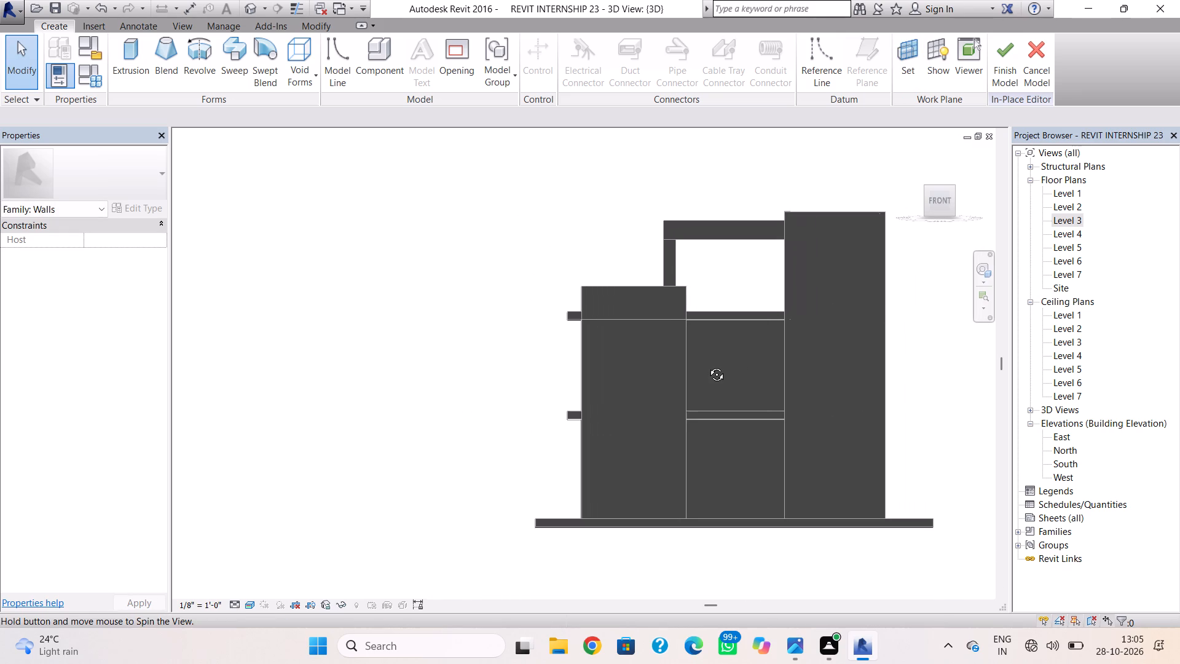
pyautogui.click(128, 47)
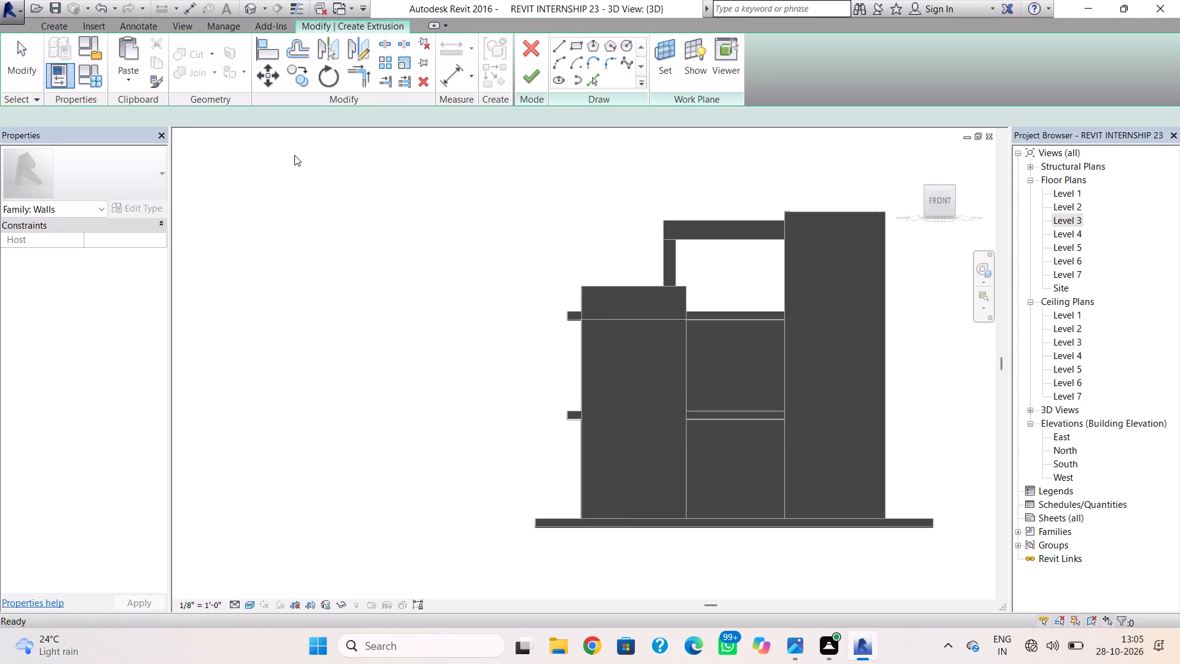
pyautogui.click(573, 46)
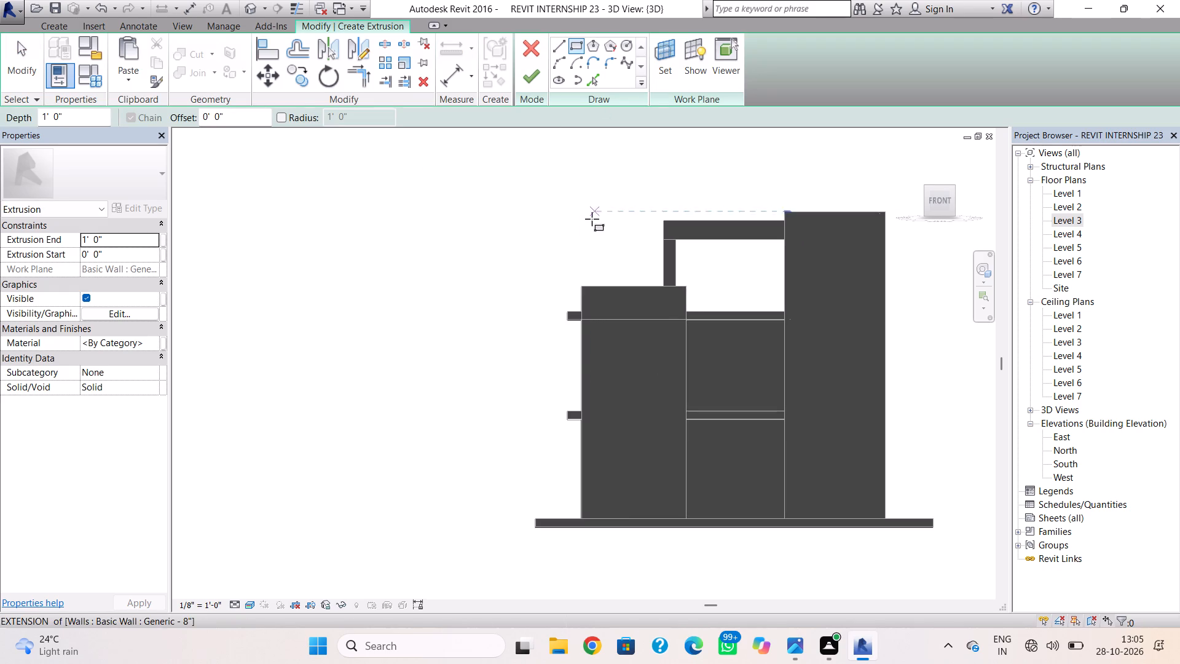
pyautogui.scroll(7, 585, 326)
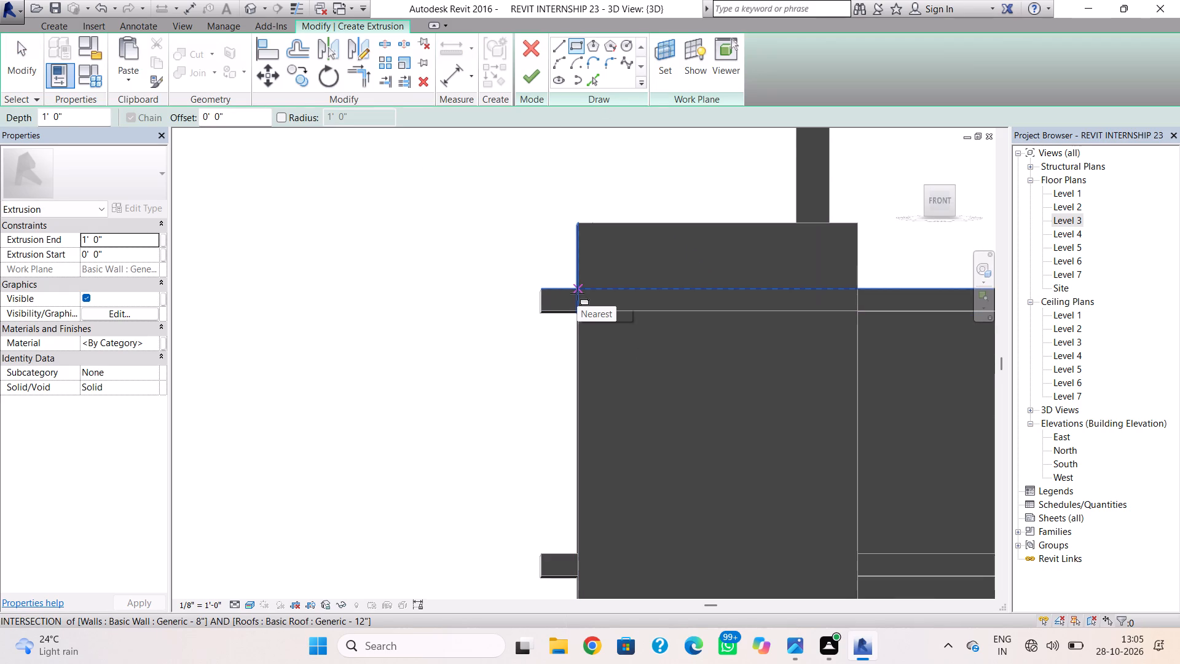
pyautogui.click(577, 293)
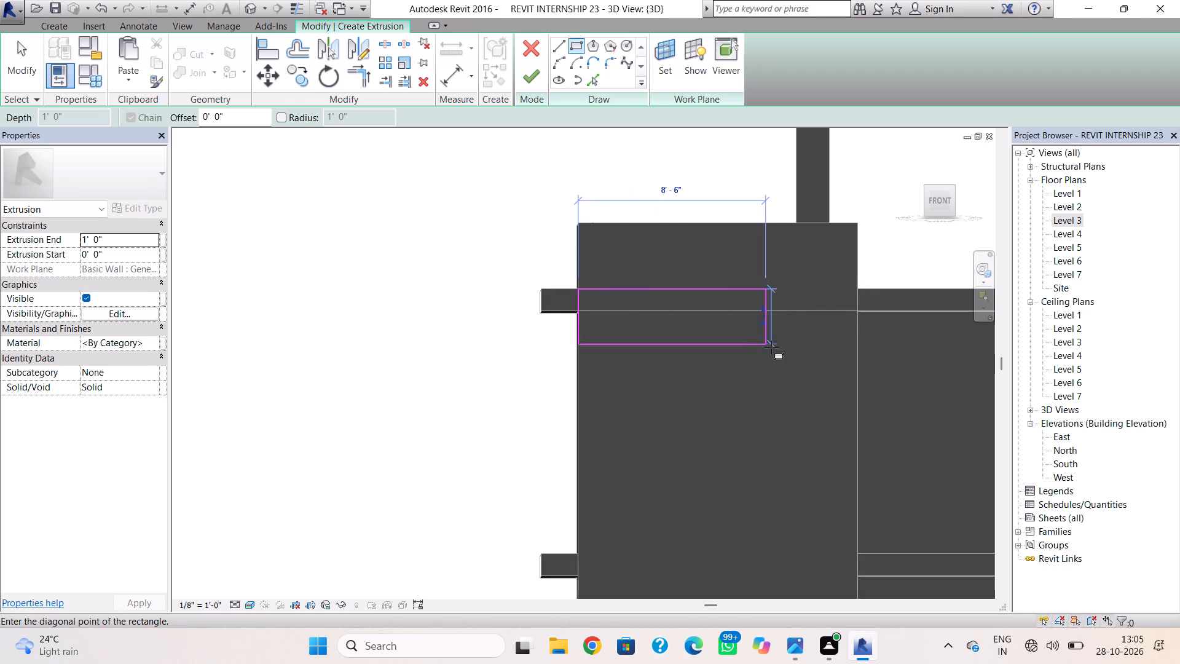
pyautogui.scroll(-2, 891, 341)
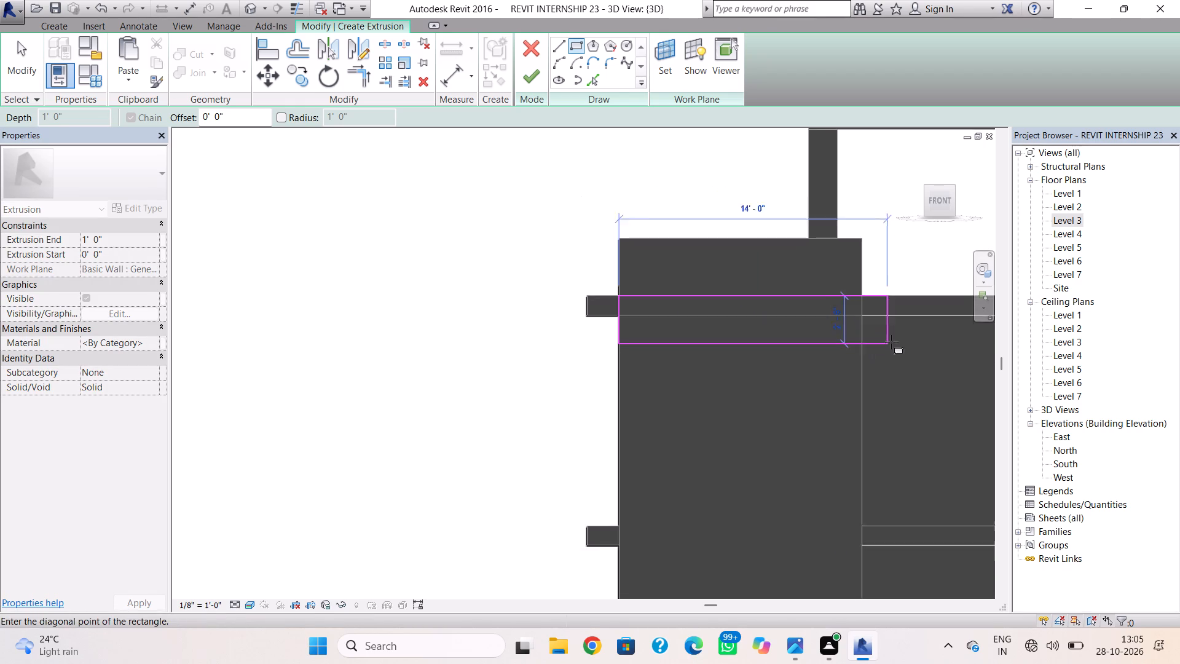
pyautogui.moveTo(865, 347); pyautogui.dragTo(505, 339, button='middle')
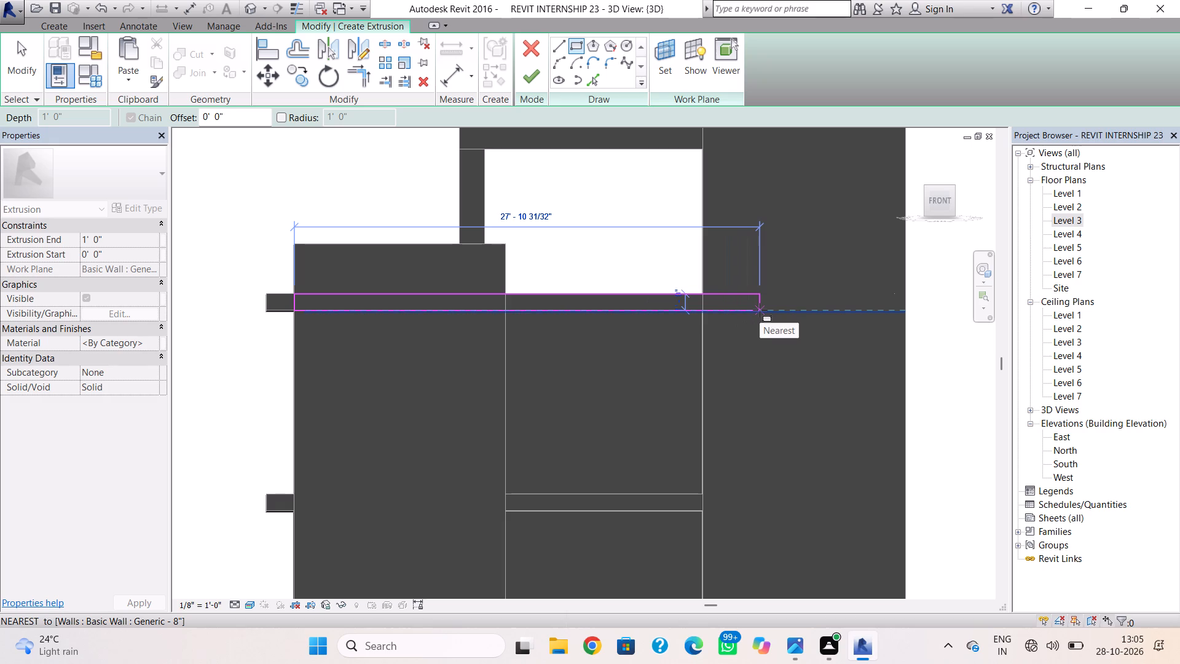
pyautogui.click(760, 310)
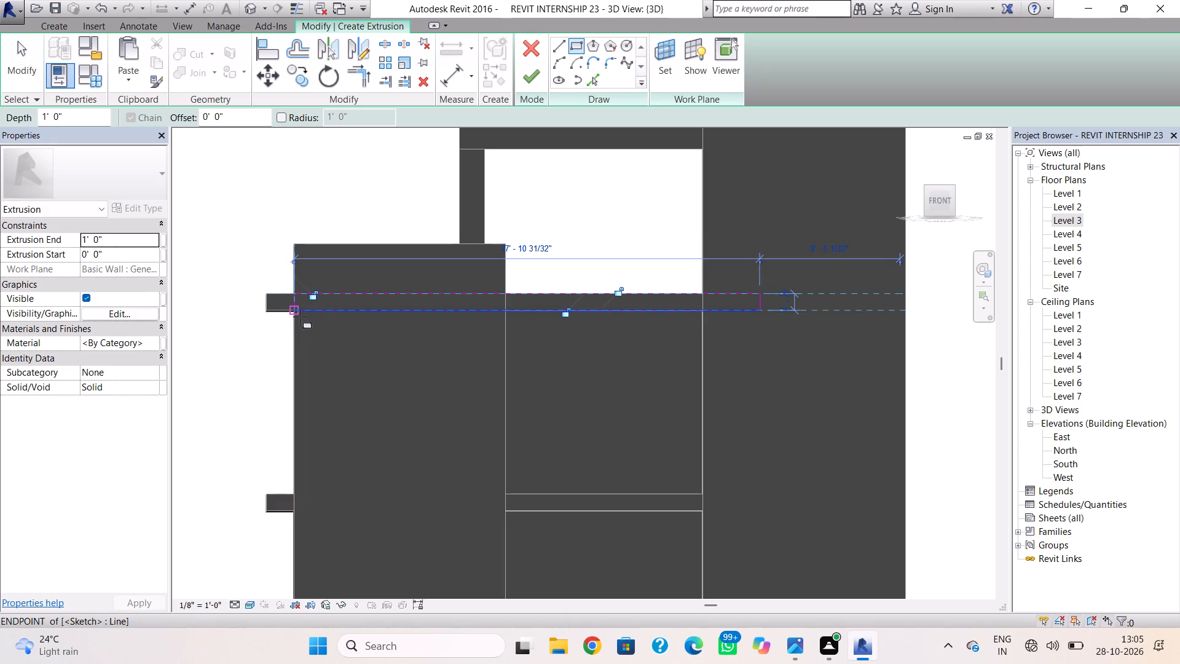
# Sketch a 2' by 11' vertical rectangle at the west wall edge, from the upper band down to the lower roof.
pyautogui.click(300, 317)
pyautogui.moveTo(329, 502); pyautogui.dragTo(348, 400, button='middle')
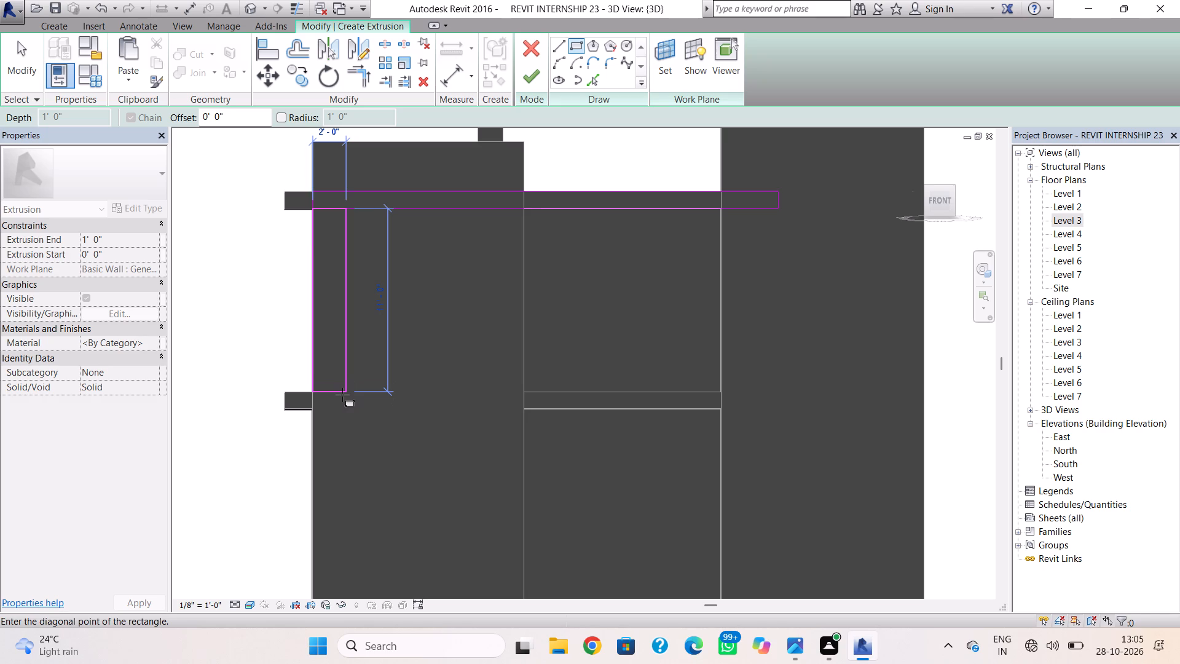
pyautogui.click(342, 395)
pyautogui.press('Escape')
# Sketch a 24'-6" by 1' rectangle along the lower roof edge, from the west wall corner to the taller east block.
pyautogui.click(315, 396)
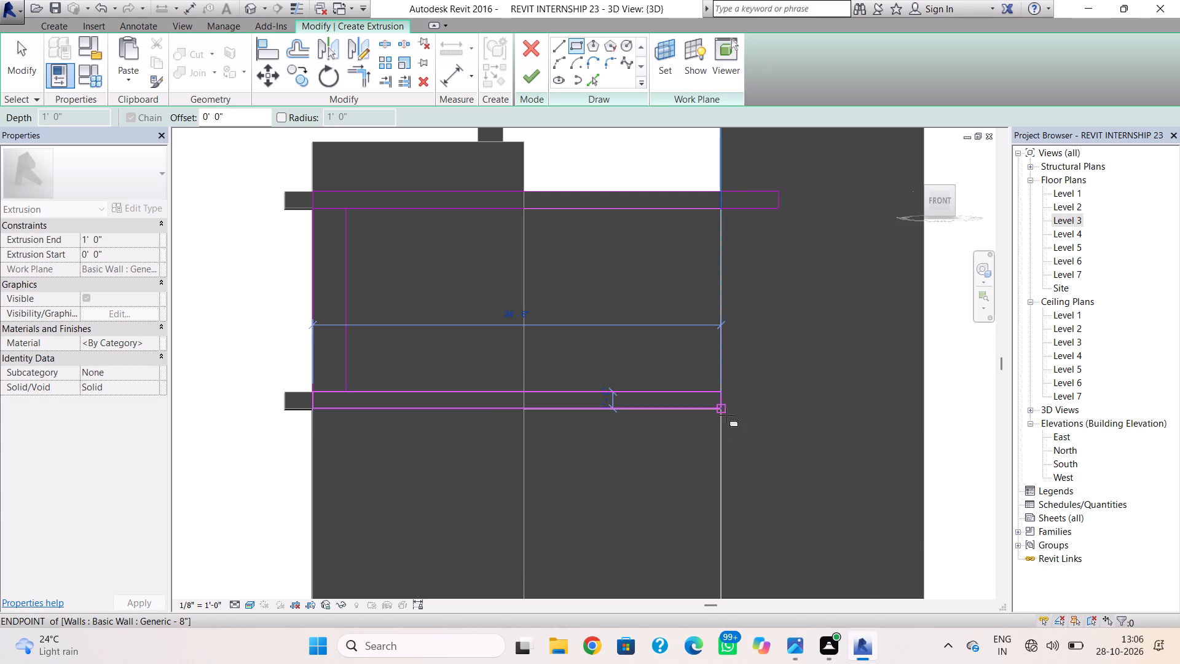
pyautogui.click(726, 415)
pyautogui.press('Escape')
pyautogui.press('Escape')
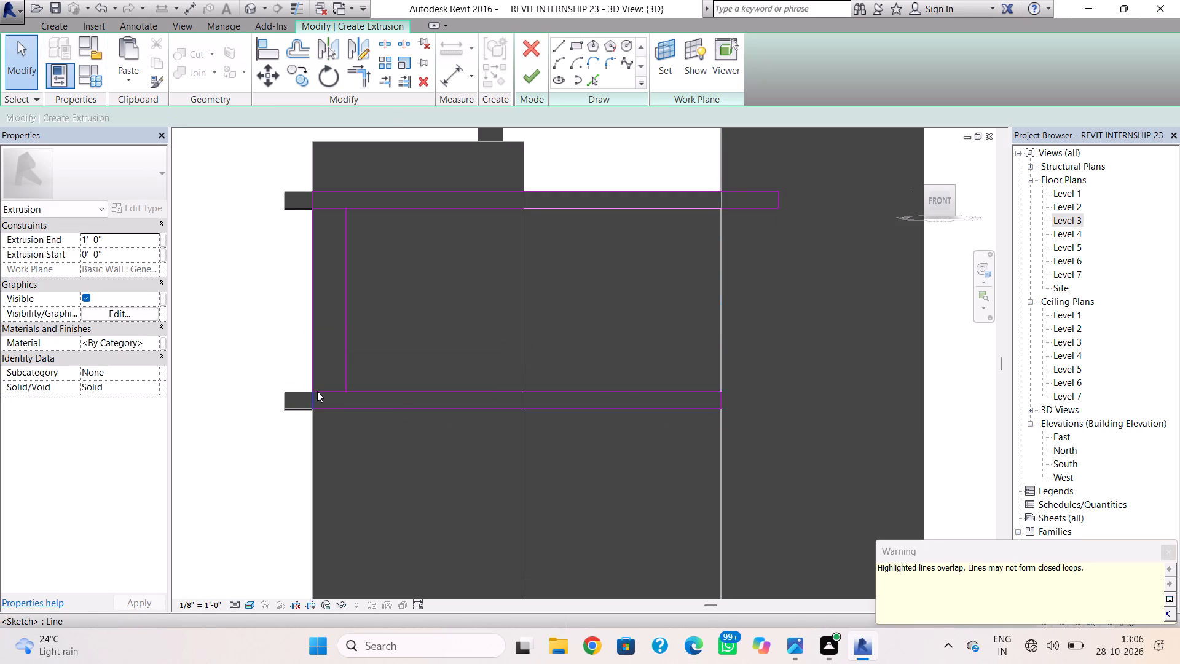
# Delete the overlapping lines between the vertical leg and lower band, and redraw the band's top line from the leg's inner corner to its east end.
pyautogui.click(317, 391)
pyautogui.click(336, 392)
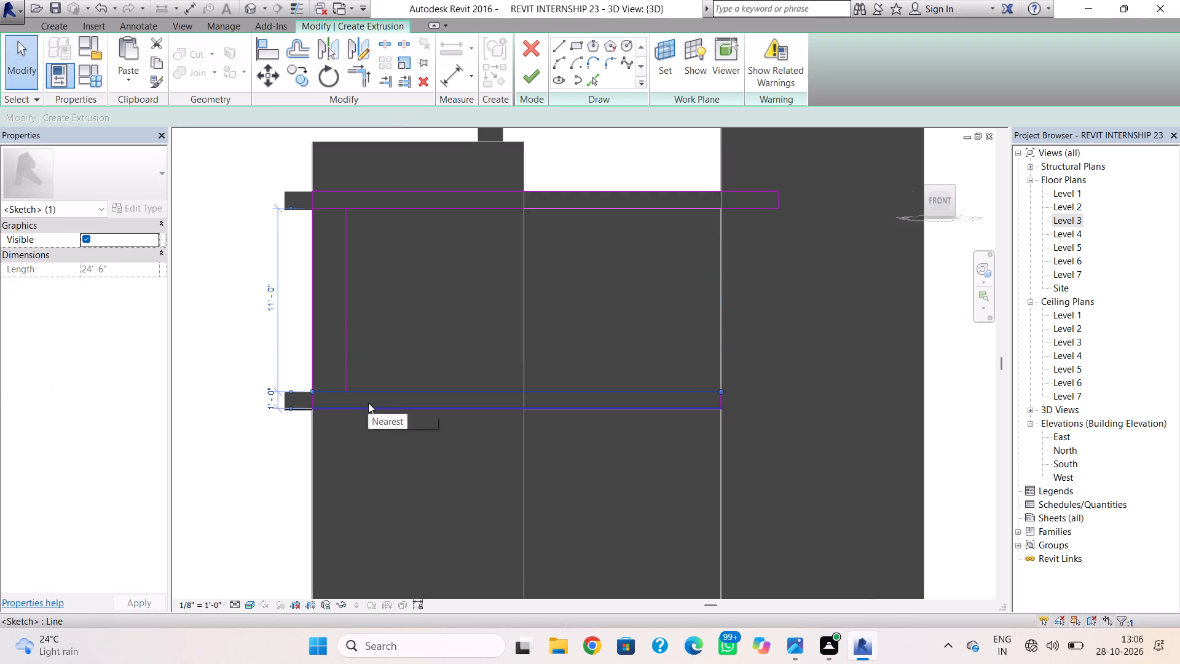
pyautogui.press('Delete')
pyautogui.click(331, 393)
pyautogui.press('Delete')
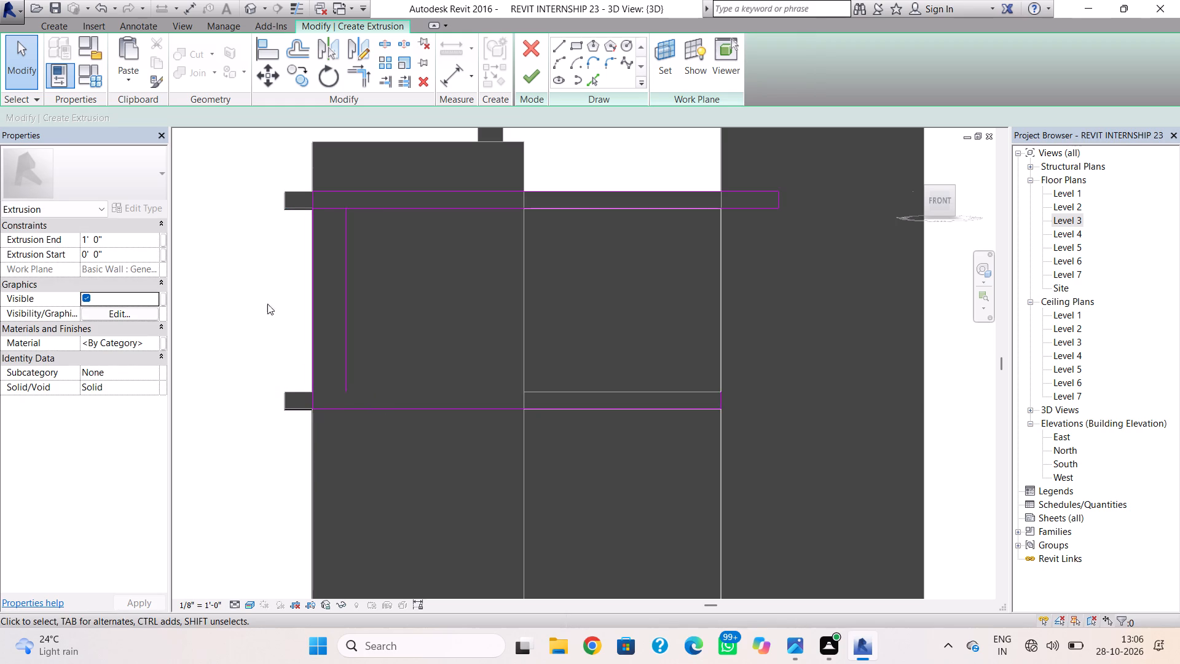
pyautogui.click(556, 47)
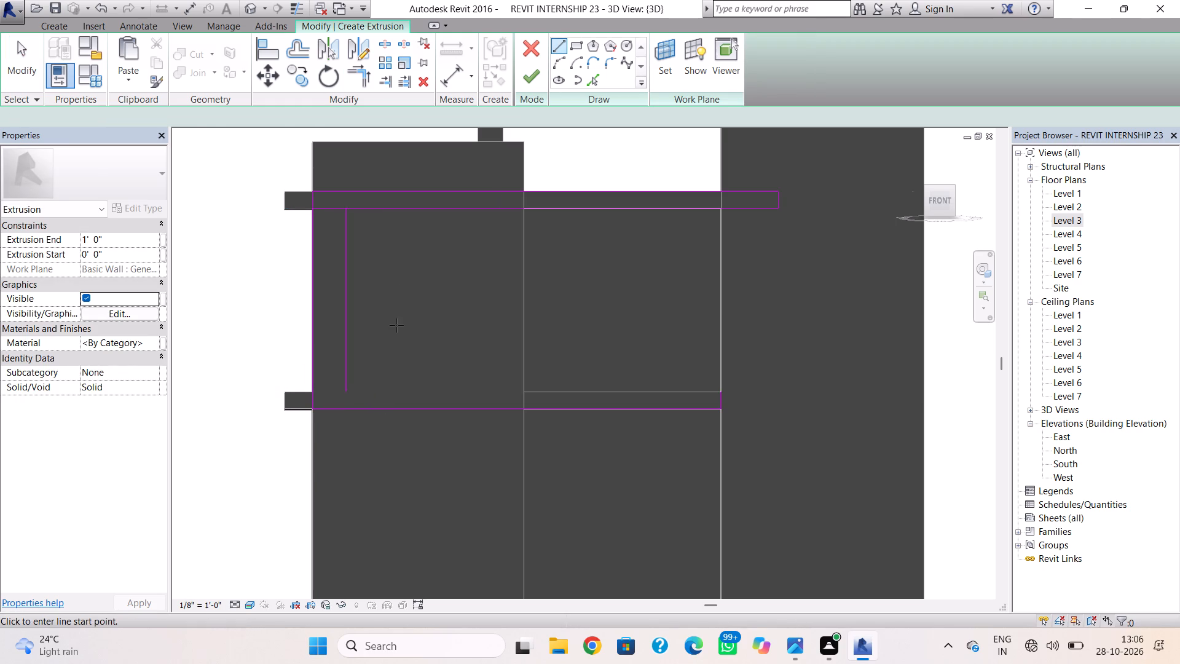
pyautogui.click(348, 395)
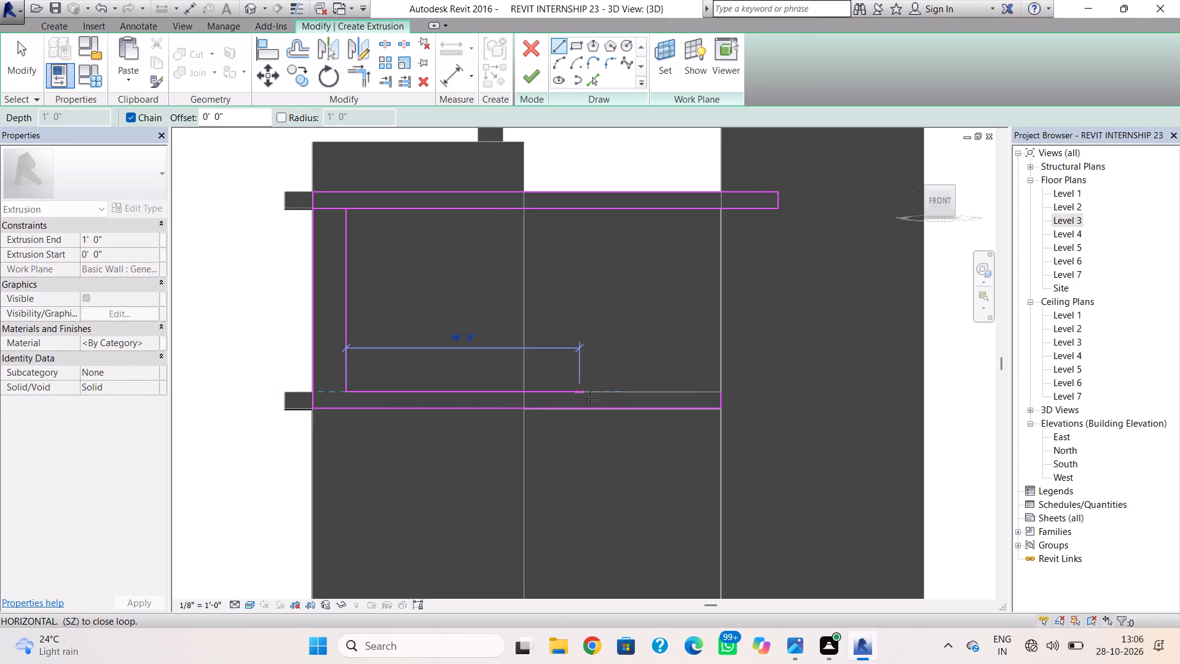
pyautogui.click(717, 397)
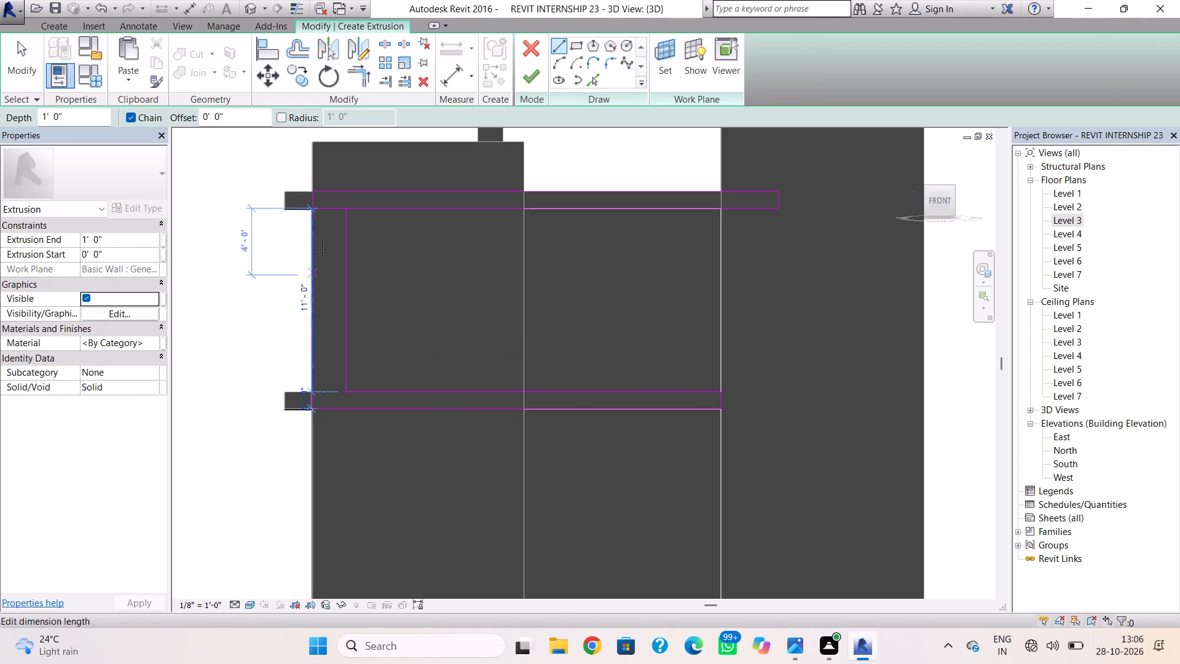
pyautogui.press('Escape')
# Delete the overlapping lines between the vertical leg and upper band, and redraw the band's bottom line from the leg's inner corner to its east end.
pyautogui.click(324, 213)
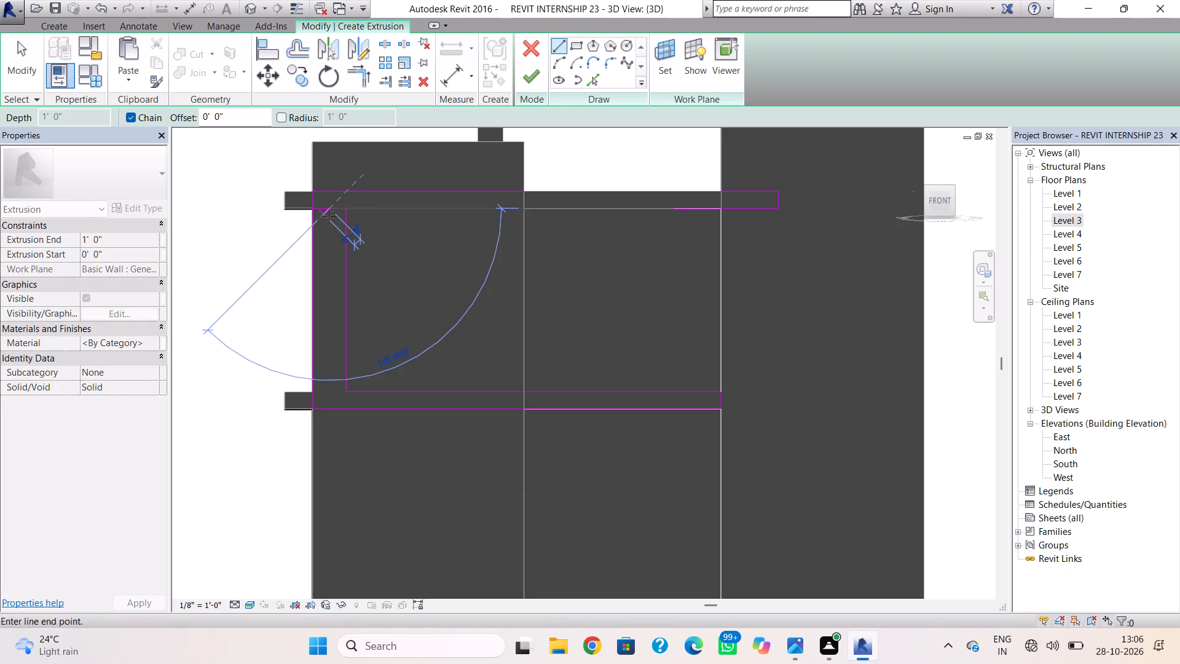
pyautogui.press('Escape')
pyautogui.press('Escape')
pyautogui.click(331, 213)
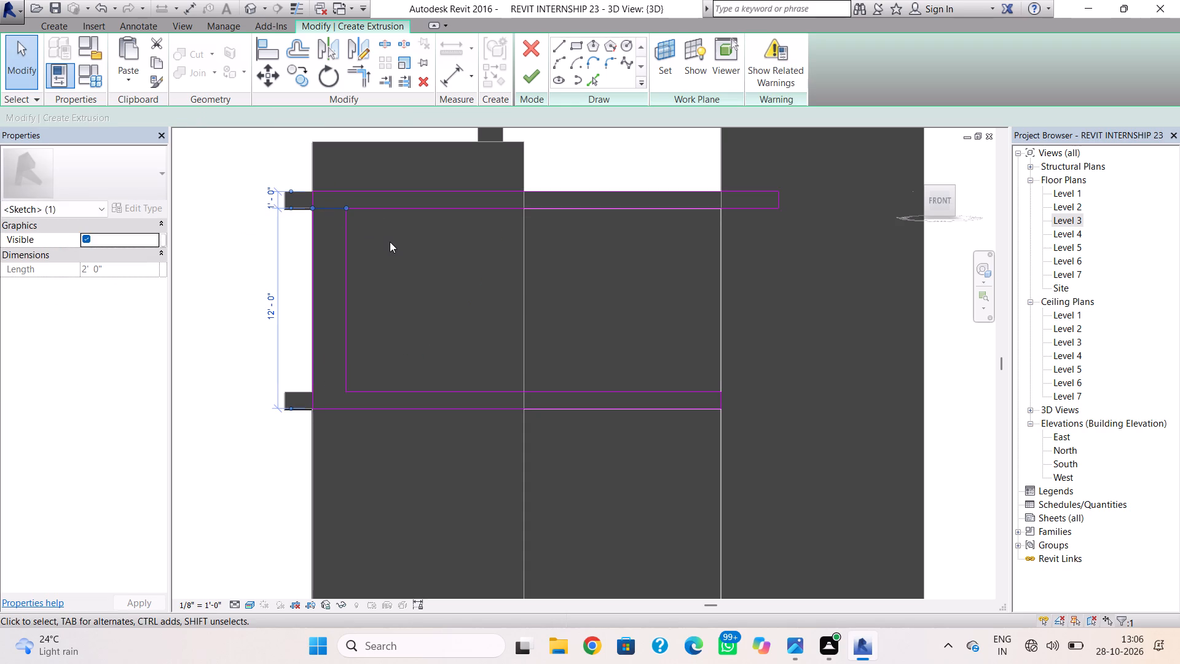
pyautogui.press('Delete')
pyautogui.click(371, 213)
pyautogui.press('Delete')
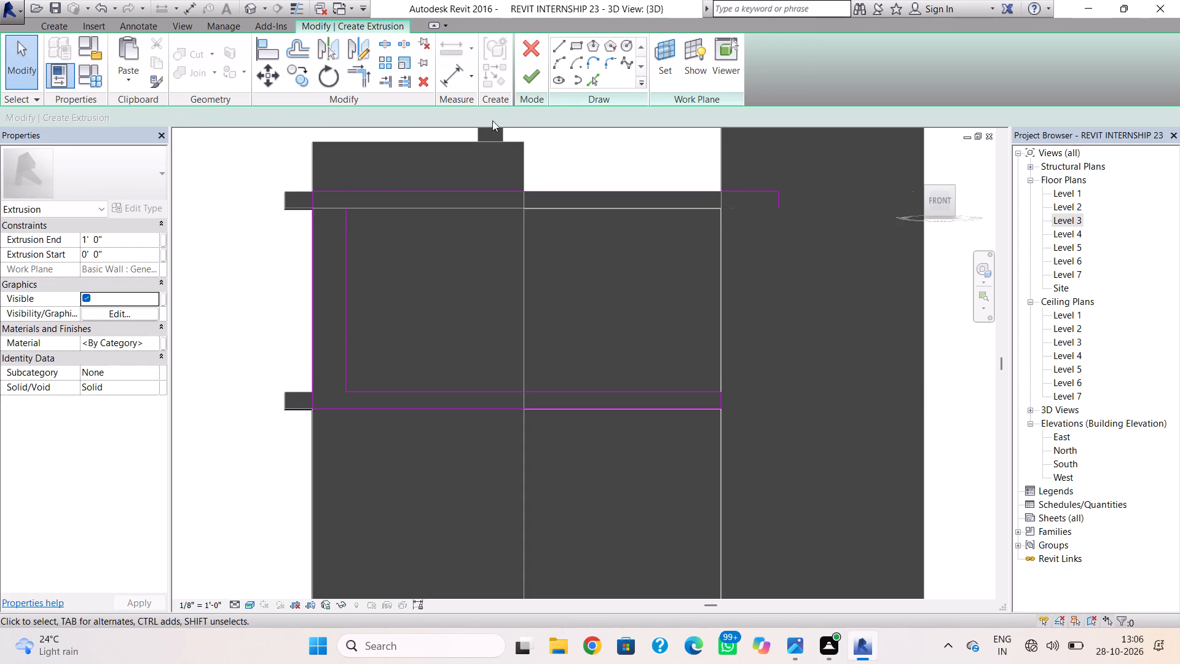
pyautogui.click(556, 43)
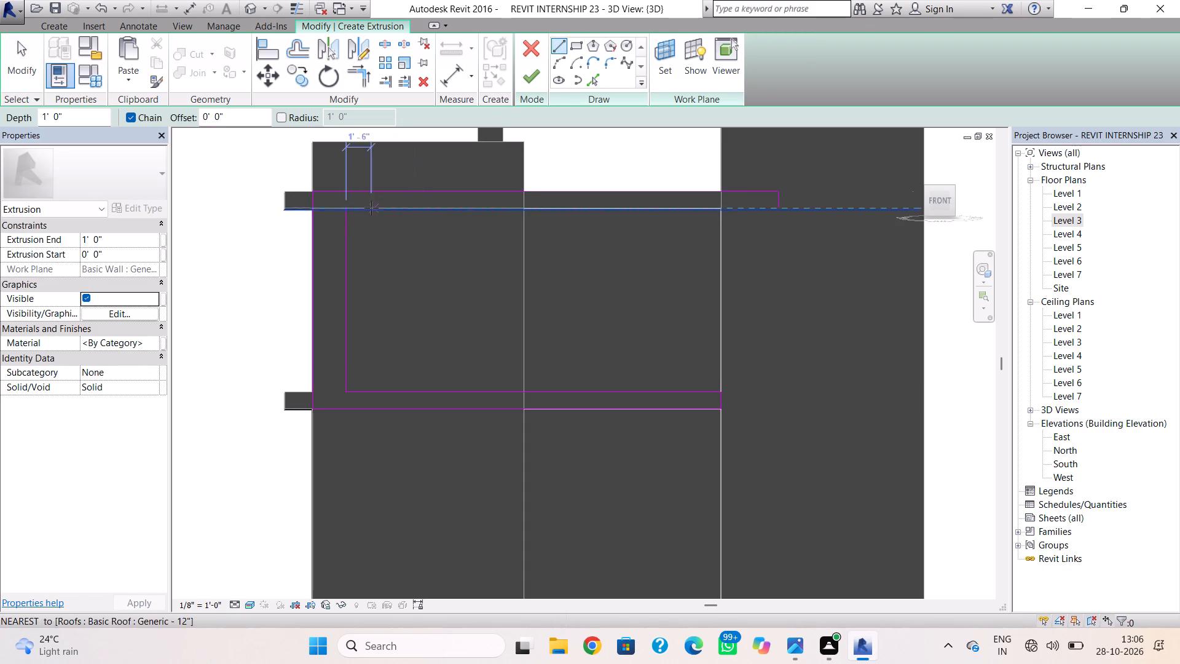
pyautogui.click(353, 207)
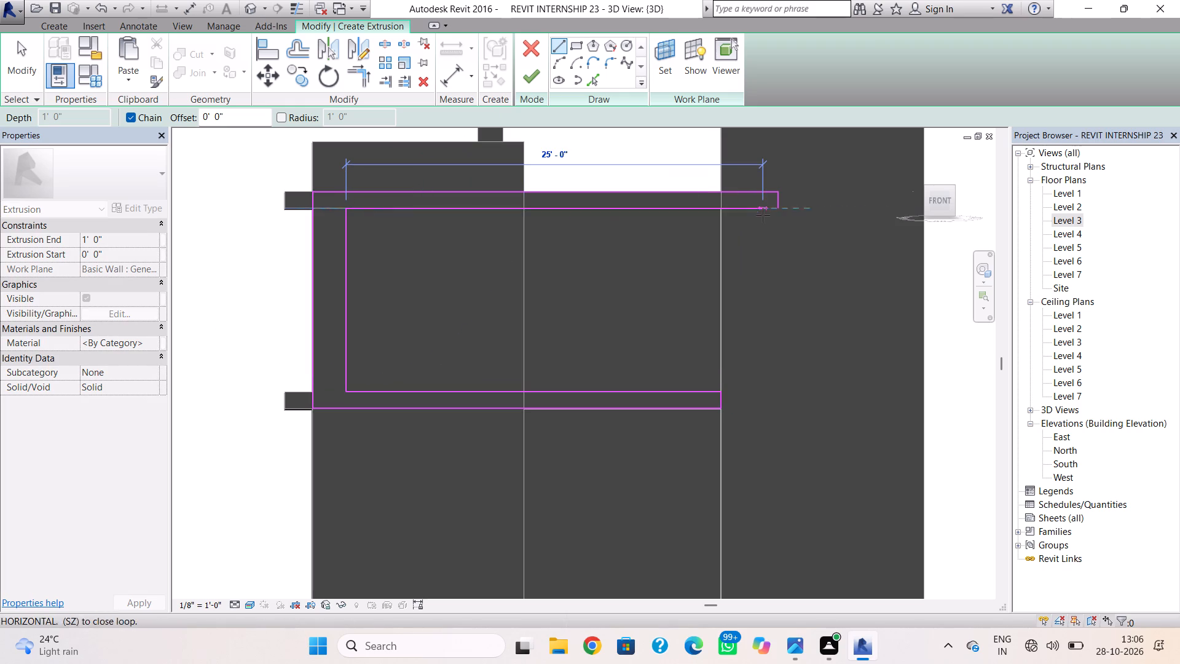
pyautogui.click(773, 208)
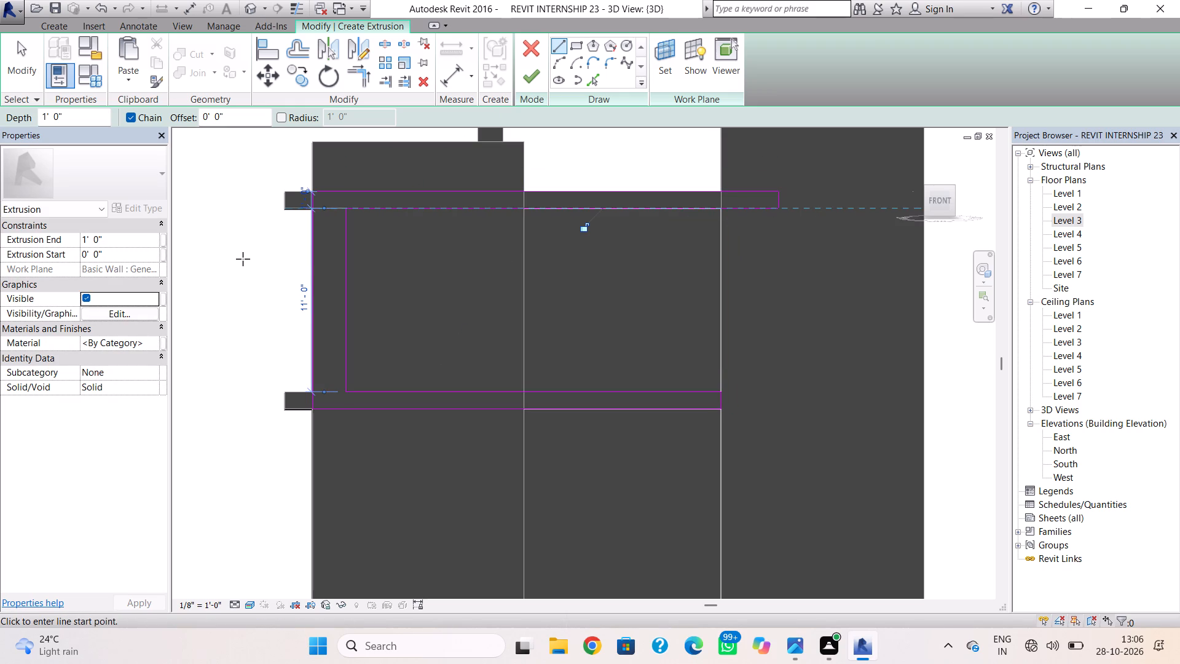
pyautogui.press('Escape')
# Finish the C-shaped extrusion with a 1' depth and complete the in-place wall model.
pyautogui.keyDown('shift'); pyautogui.moveTo(246, 256); pyautogui.dragTo(423, 272, button='right'); pyautogui.keyUp('shift')
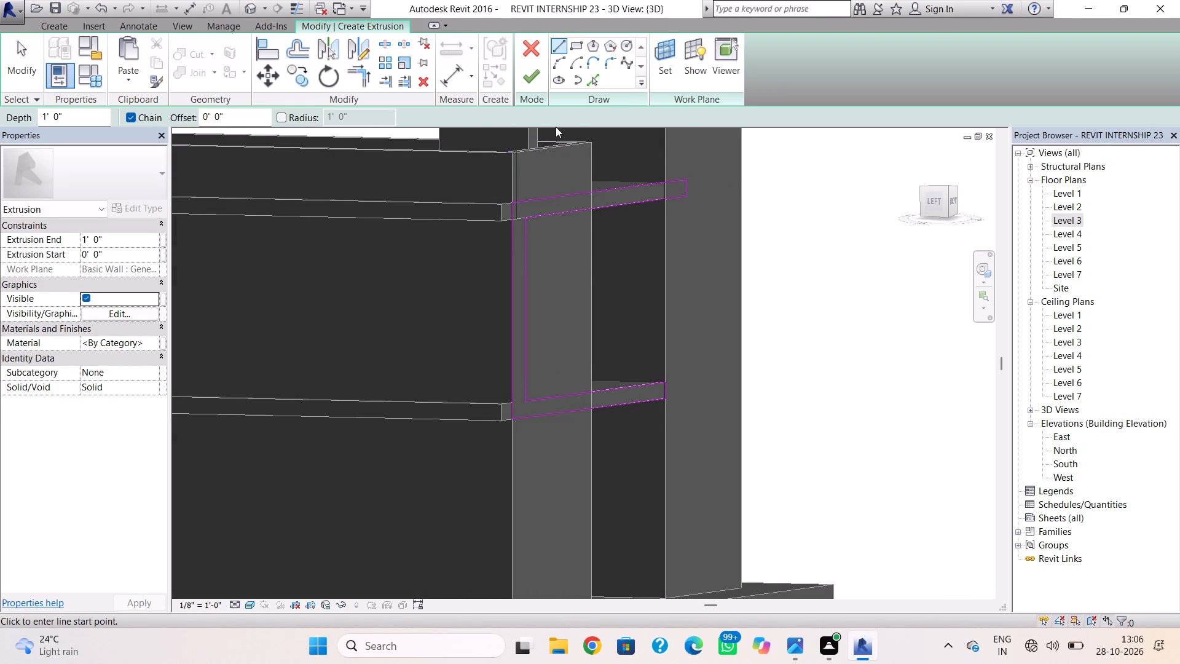
pyautogui.click(532, 87)
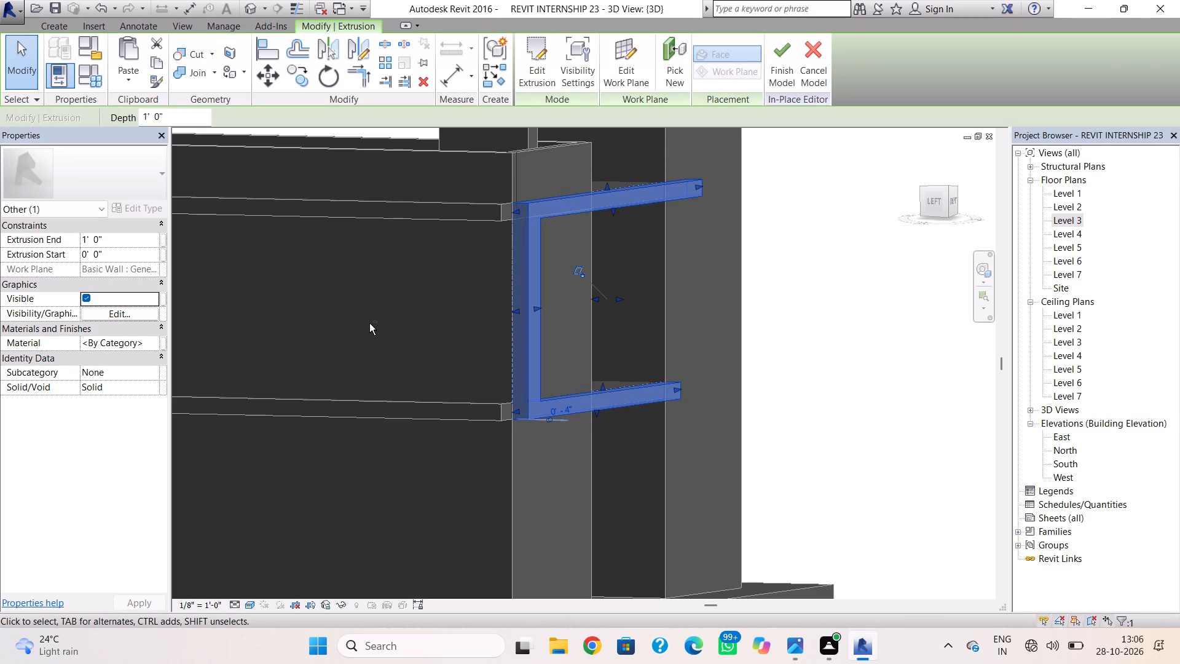
pyautogui.keyDown('shift'); pyautogui.moveTo(374, 320); pyautogui.dragTo(446, 367, button='right'); pyautogui.keyUp('shift')
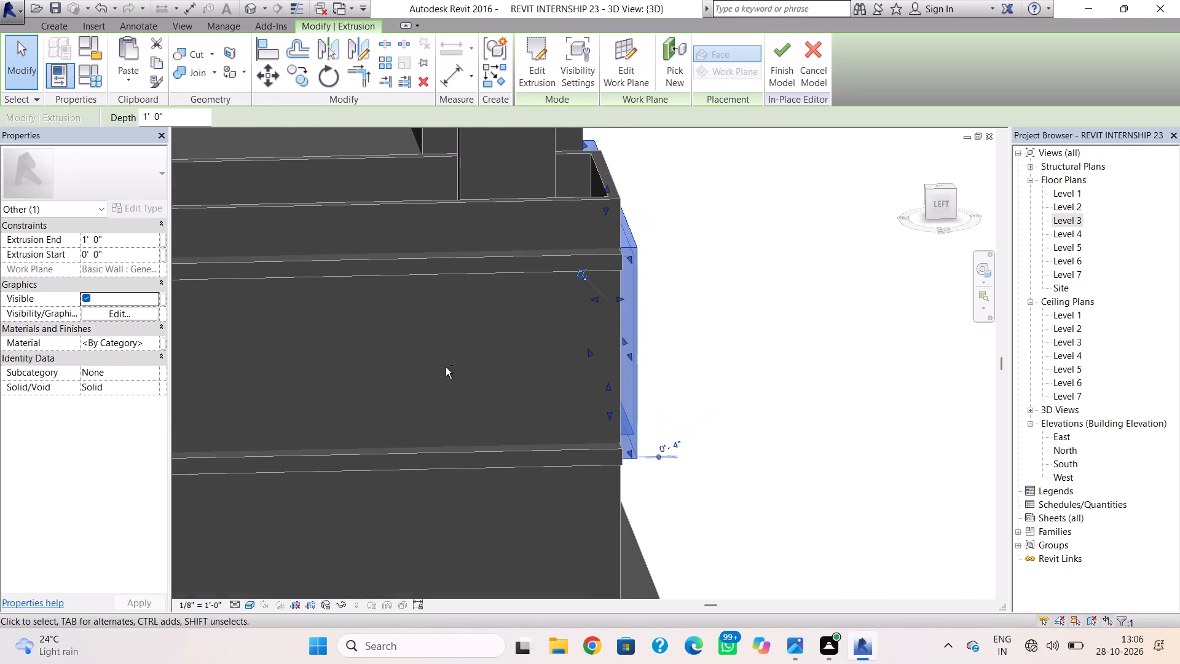
pyautogui.click(783, 65)
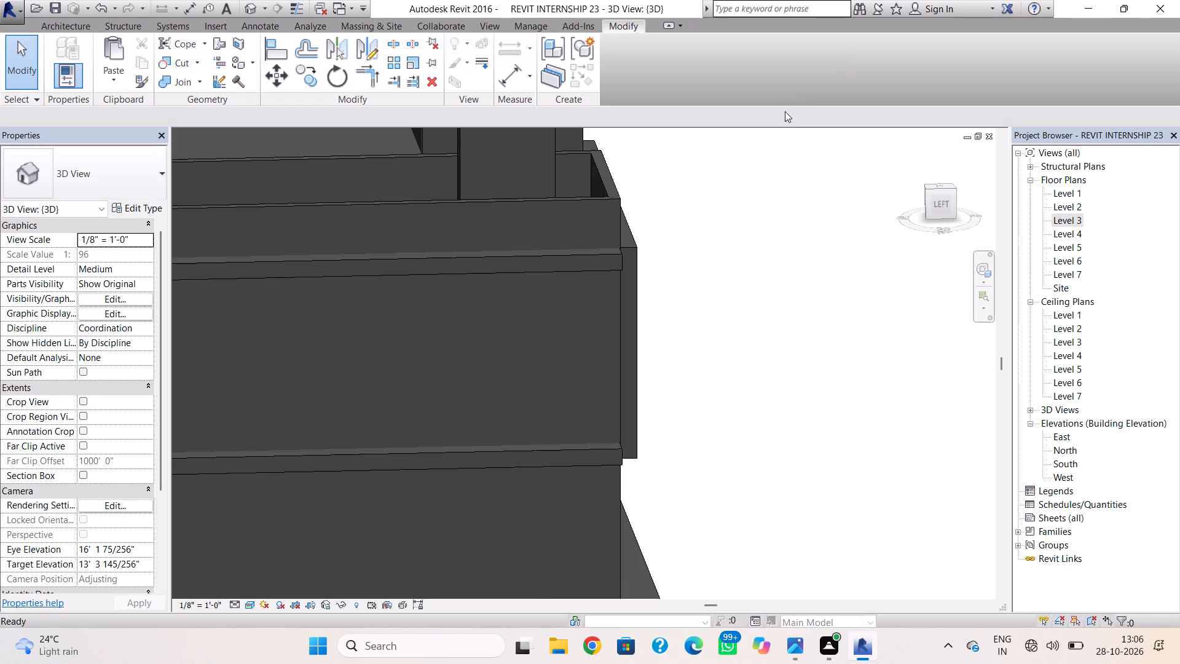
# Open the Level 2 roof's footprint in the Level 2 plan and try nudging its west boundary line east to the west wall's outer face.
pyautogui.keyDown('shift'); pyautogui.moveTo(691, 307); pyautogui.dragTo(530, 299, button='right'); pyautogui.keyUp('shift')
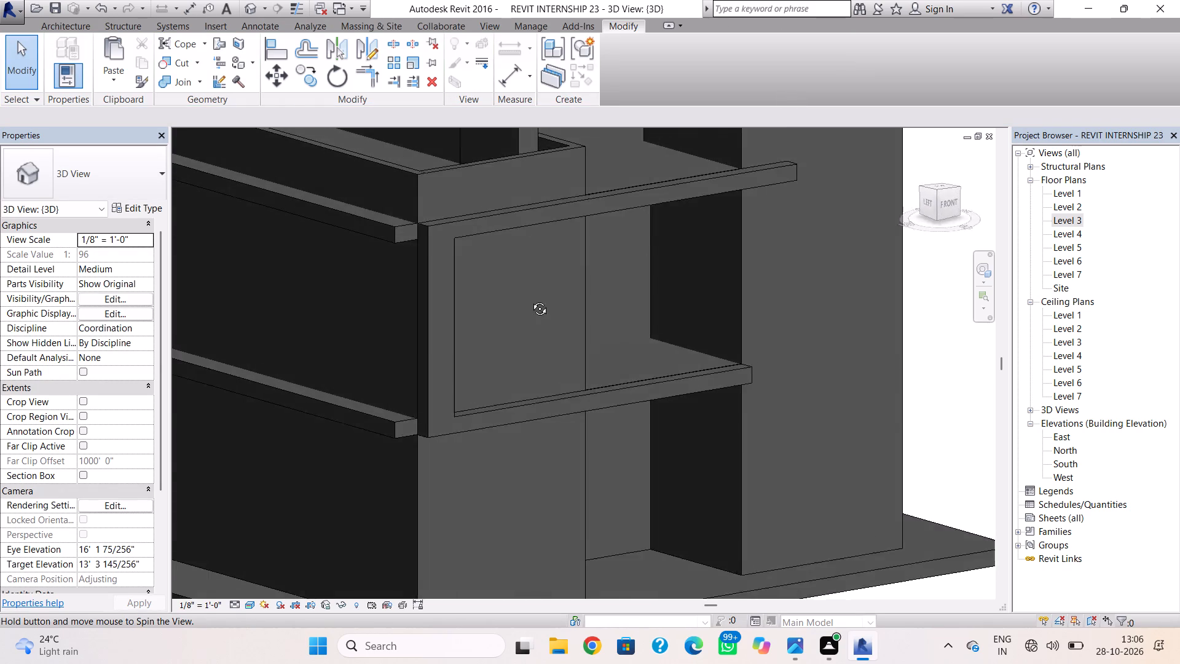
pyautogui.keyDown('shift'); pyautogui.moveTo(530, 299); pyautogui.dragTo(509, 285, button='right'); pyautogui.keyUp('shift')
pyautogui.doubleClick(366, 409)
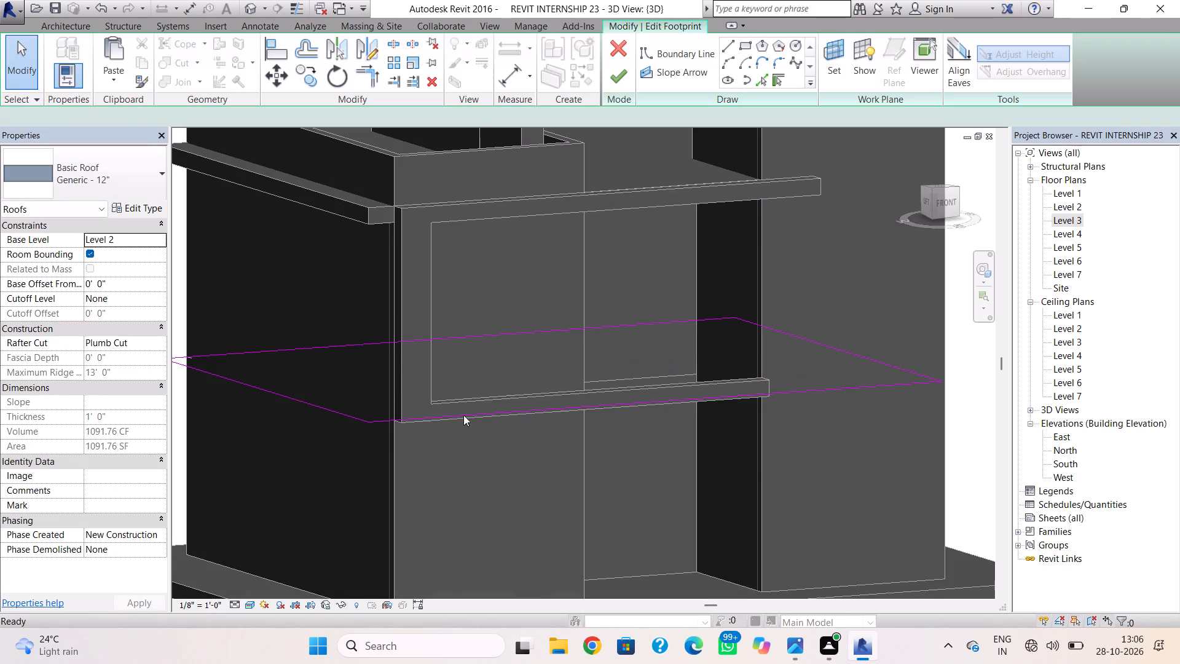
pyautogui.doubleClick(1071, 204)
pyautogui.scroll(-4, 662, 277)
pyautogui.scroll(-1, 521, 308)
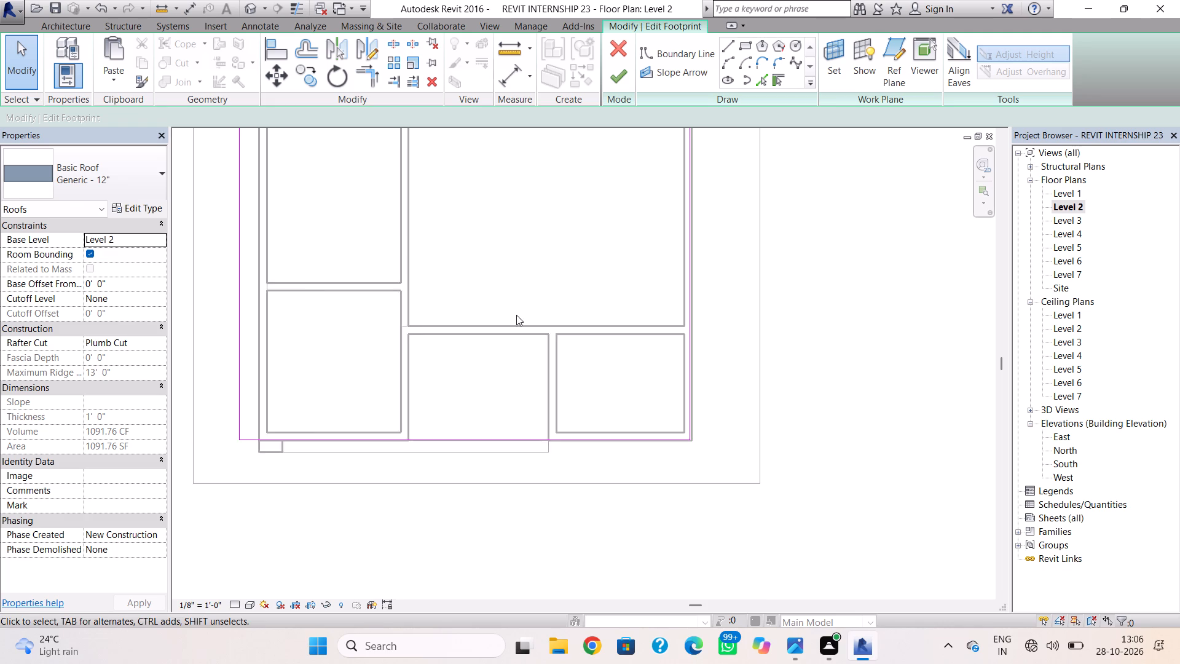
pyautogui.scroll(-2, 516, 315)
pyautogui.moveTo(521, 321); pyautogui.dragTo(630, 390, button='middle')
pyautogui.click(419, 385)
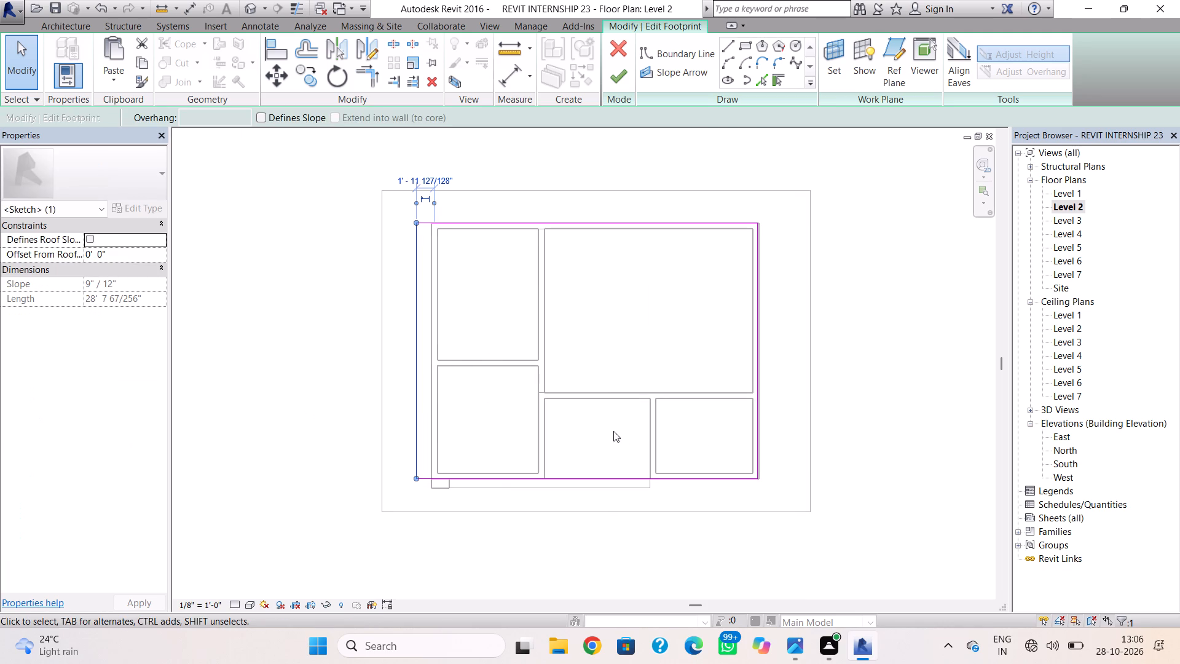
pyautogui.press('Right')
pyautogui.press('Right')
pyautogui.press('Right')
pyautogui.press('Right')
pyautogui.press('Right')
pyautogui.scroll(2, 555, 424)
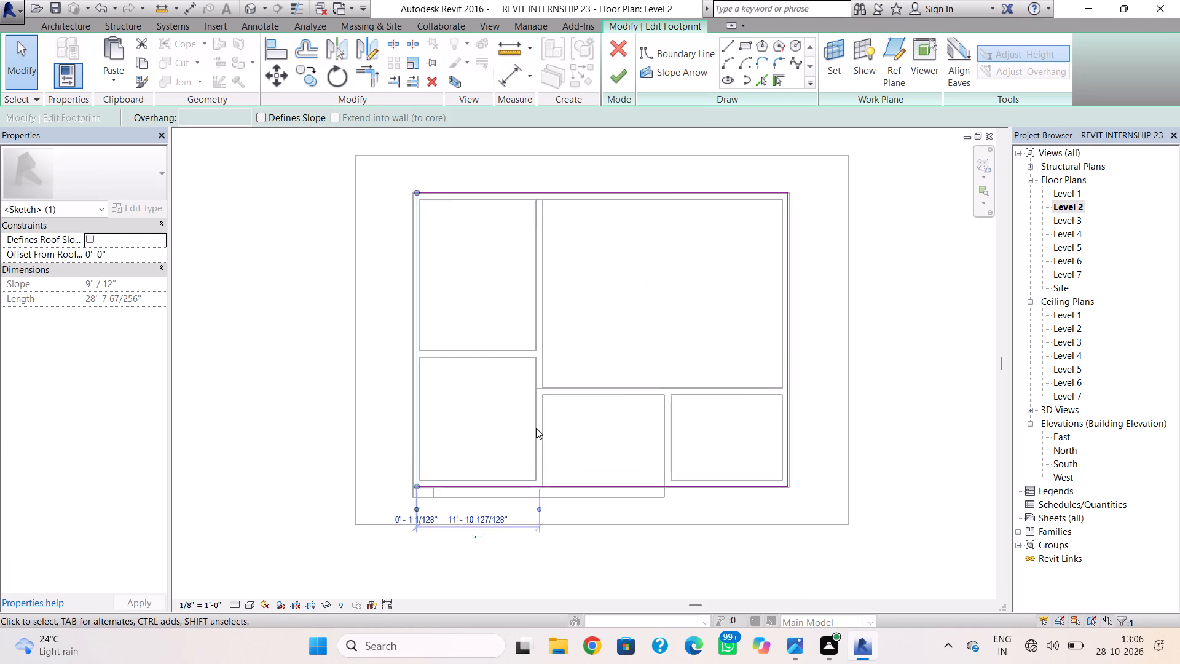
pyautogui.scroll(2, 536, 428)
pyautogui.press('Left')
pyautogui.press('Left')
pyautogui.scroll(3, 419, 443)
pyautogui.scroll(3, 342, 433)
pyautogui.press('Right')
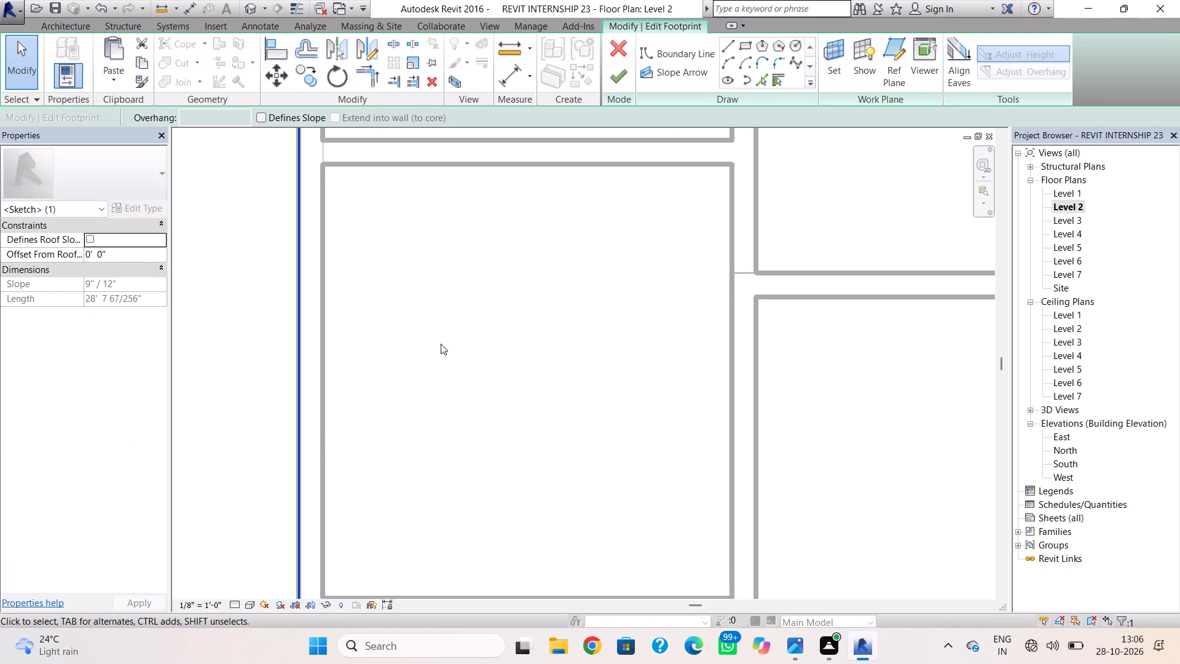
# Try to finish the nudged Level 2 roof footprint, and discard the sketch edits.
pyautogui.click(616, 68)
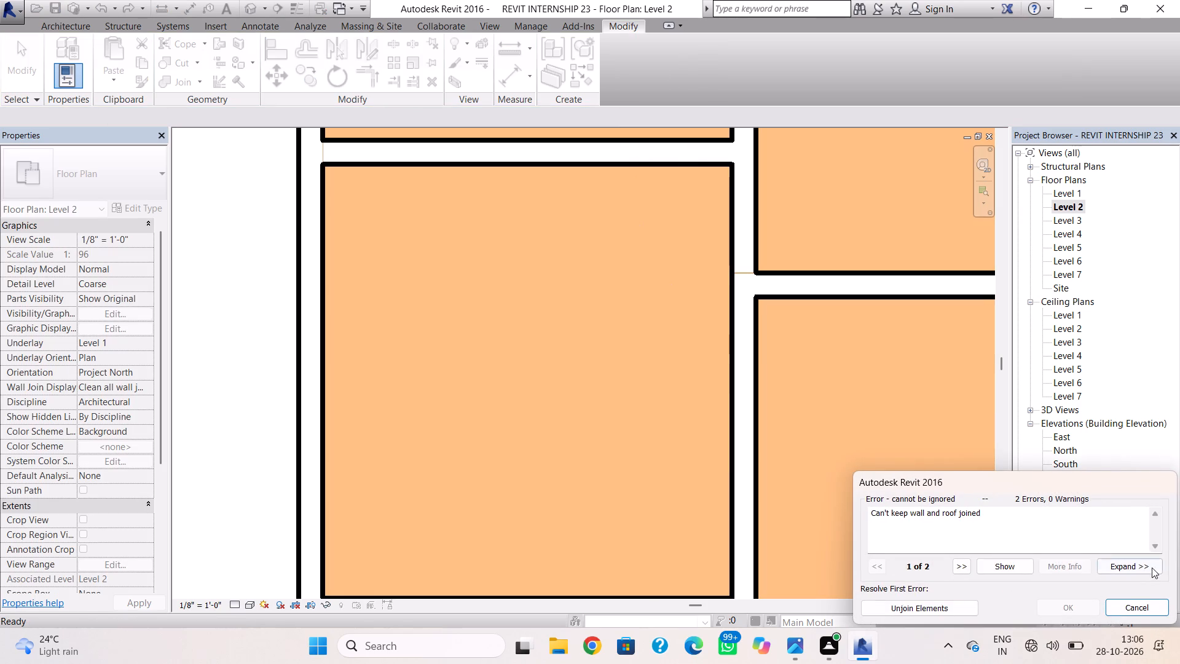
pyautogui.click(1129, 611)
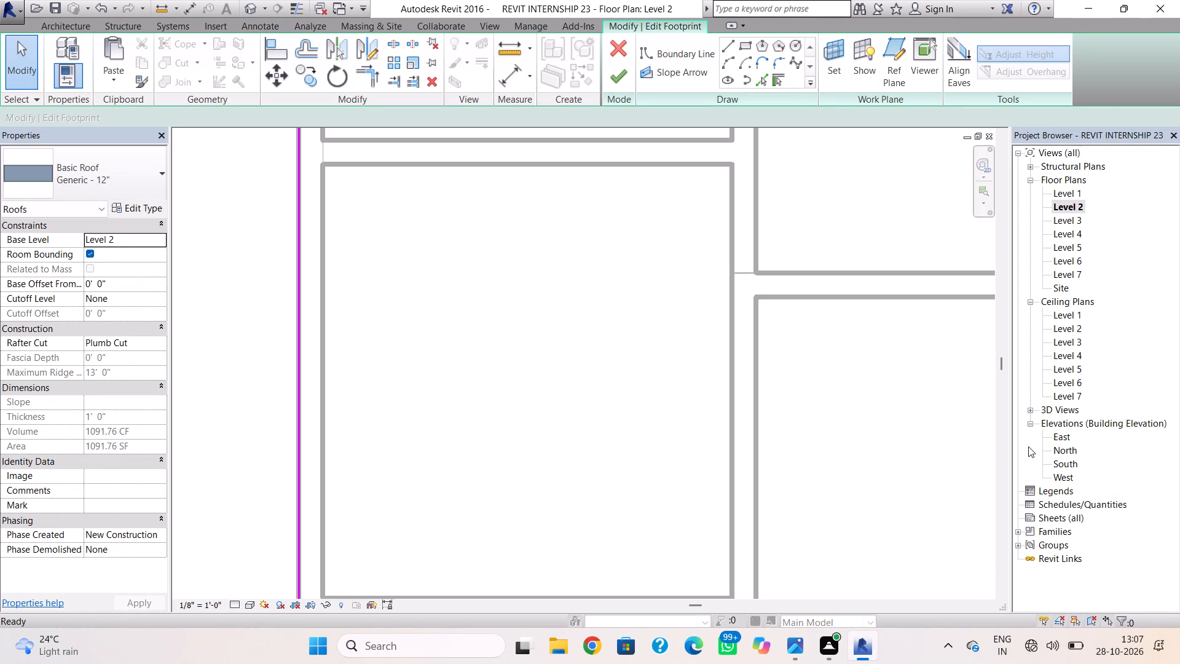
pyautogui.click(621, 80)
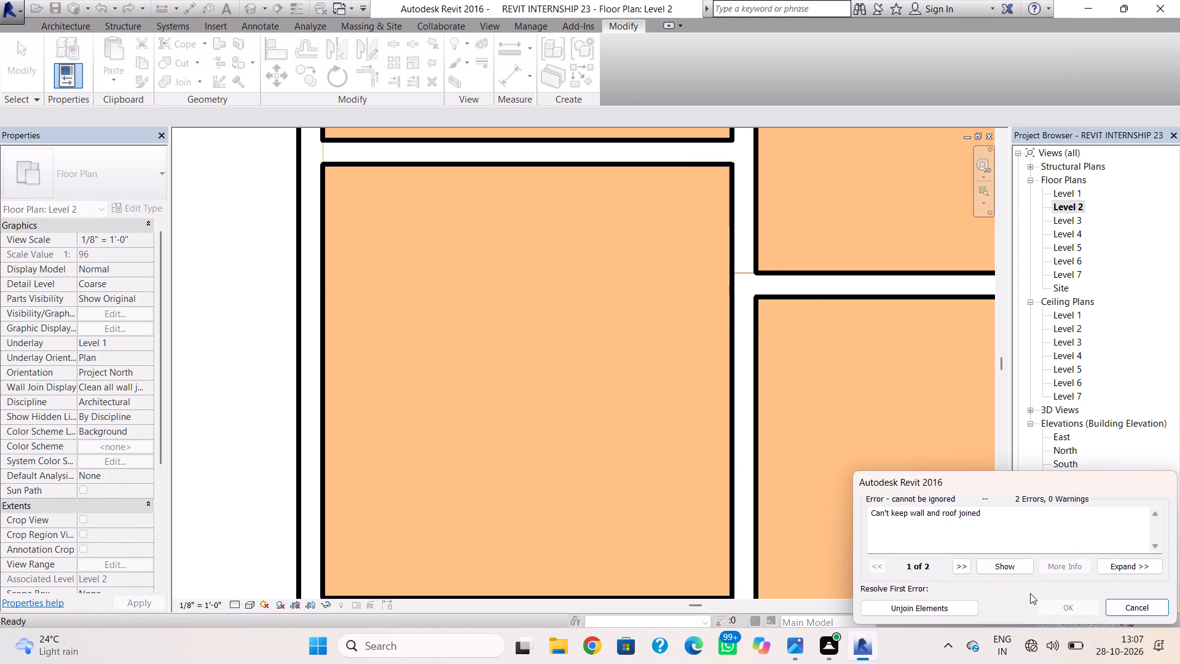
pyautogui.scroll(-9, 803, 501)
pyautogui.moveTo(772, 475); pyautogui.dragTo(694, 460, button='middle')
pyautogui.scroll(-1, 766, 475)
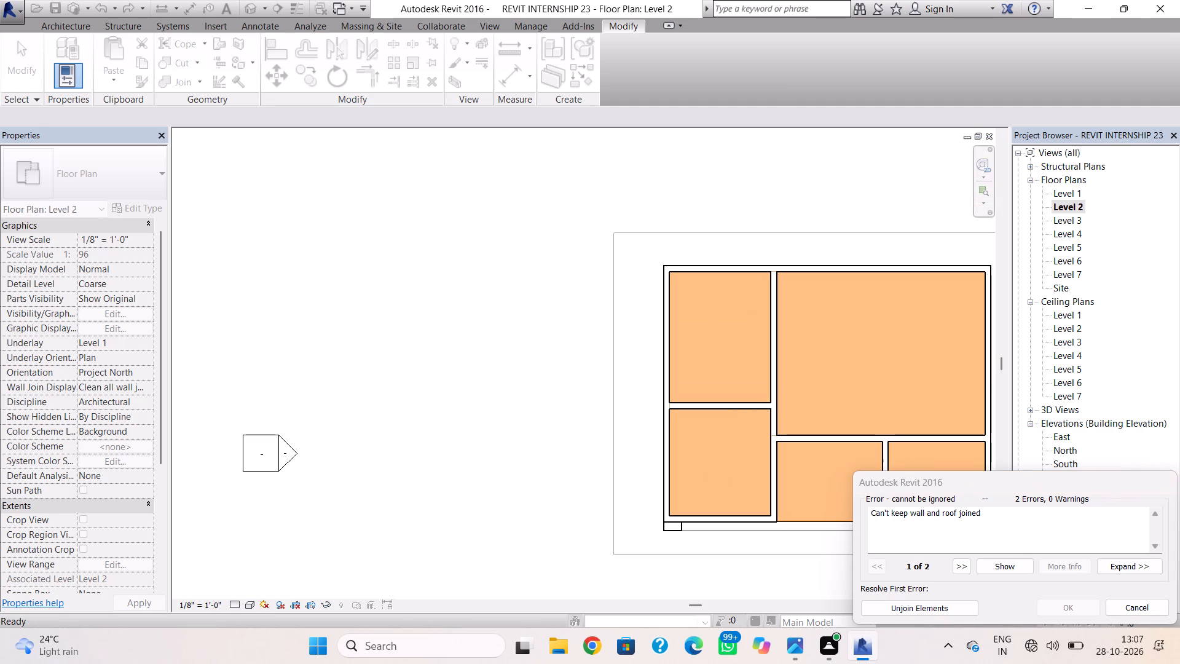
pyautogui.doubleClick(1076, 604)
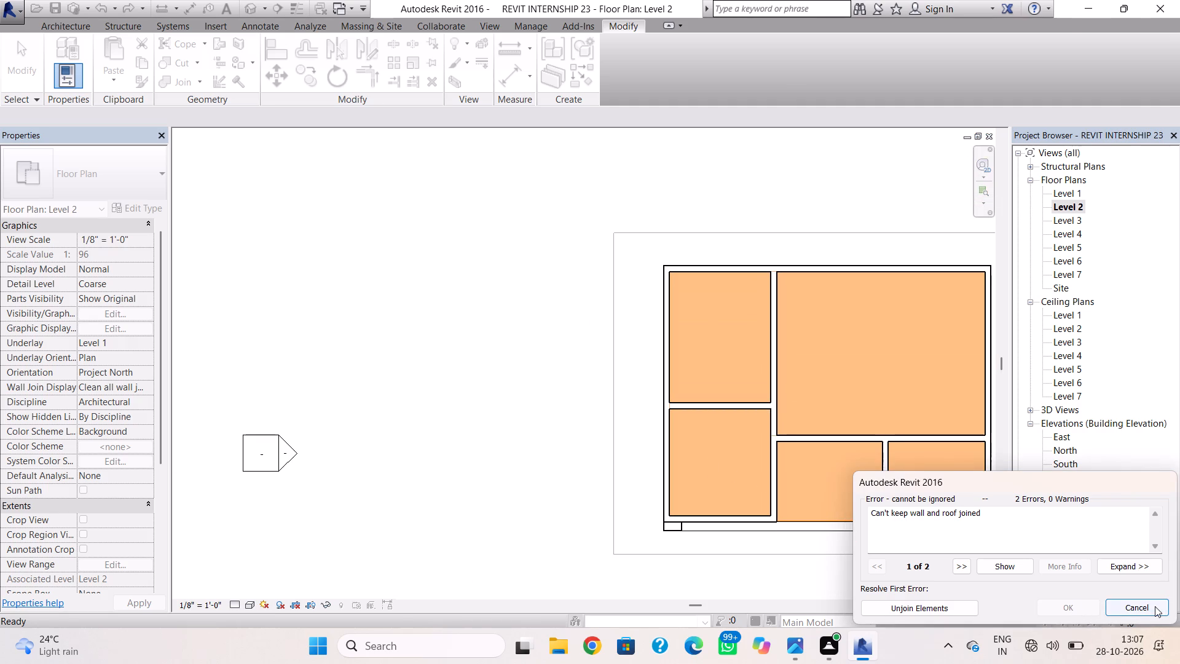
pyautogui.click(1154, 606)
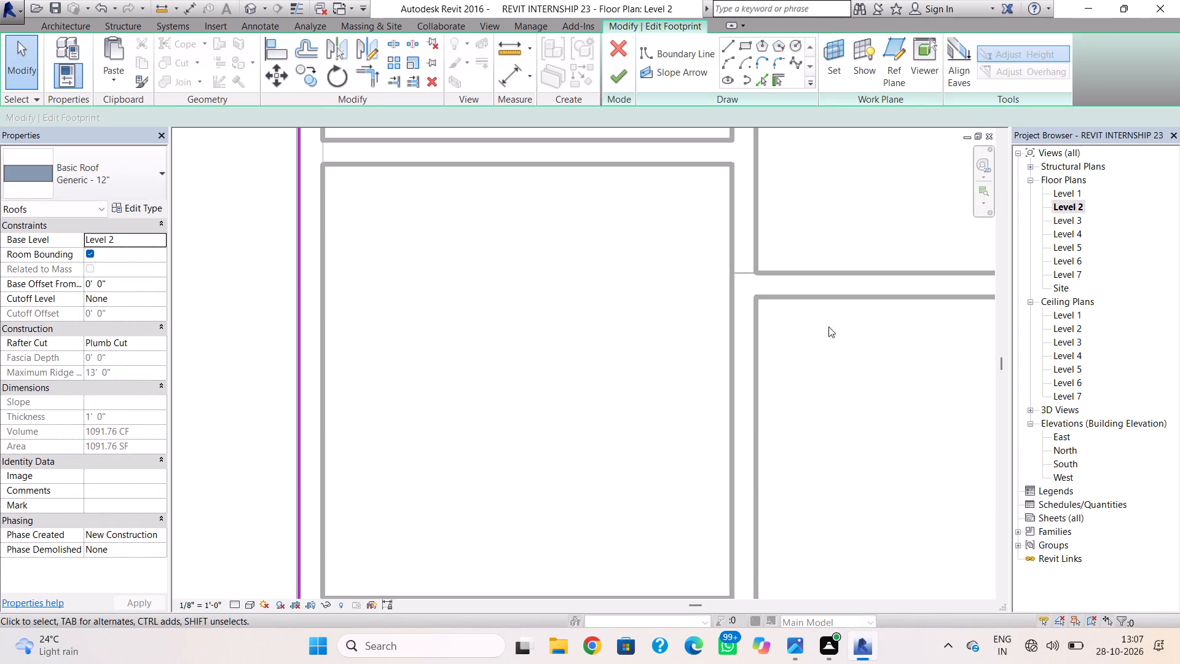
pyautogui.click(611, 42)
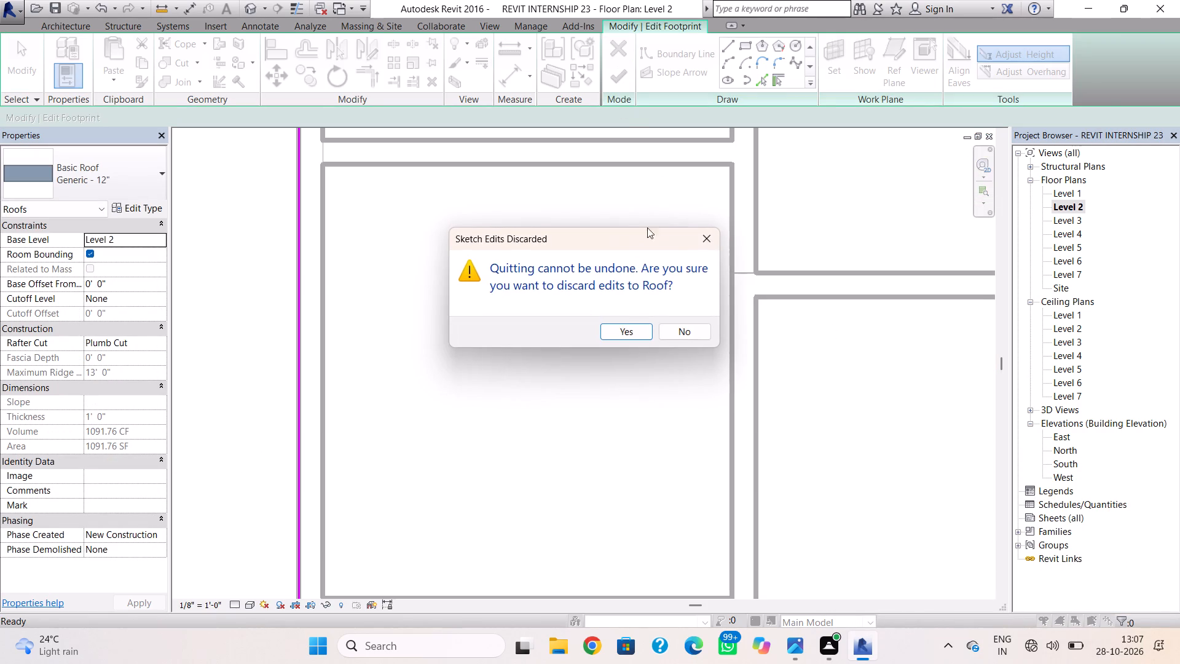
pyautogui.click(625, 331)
# Reopen the Level 2 roof footprint, delete its west boundary line and redraw it along the west wall's outer face.
pyautogui.scroll(-3, 577, 439)
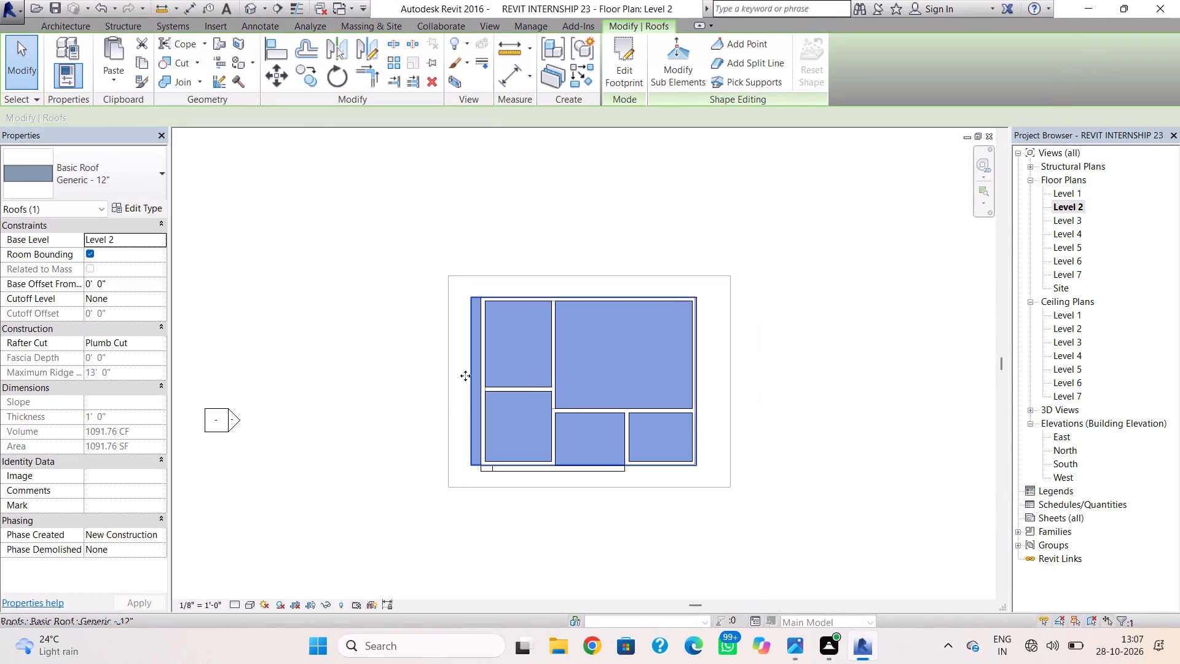
pyautogui.doubleClick(470, 414)
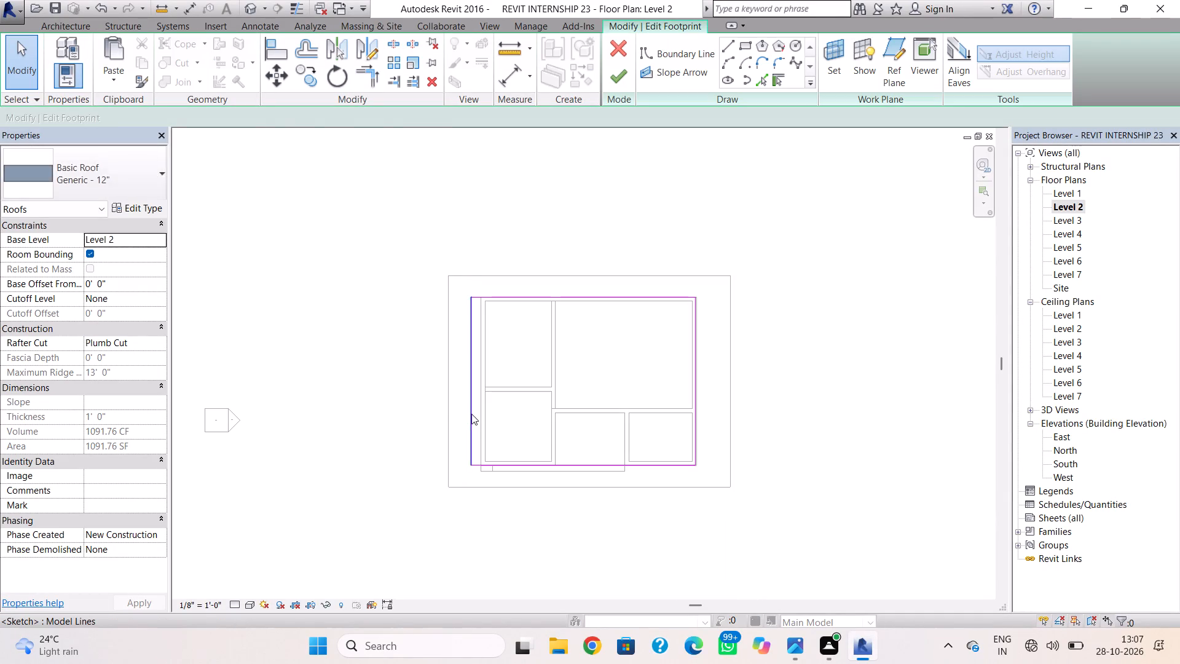
pyautogui.click(471, 414)
pyautogui.press('Delete')
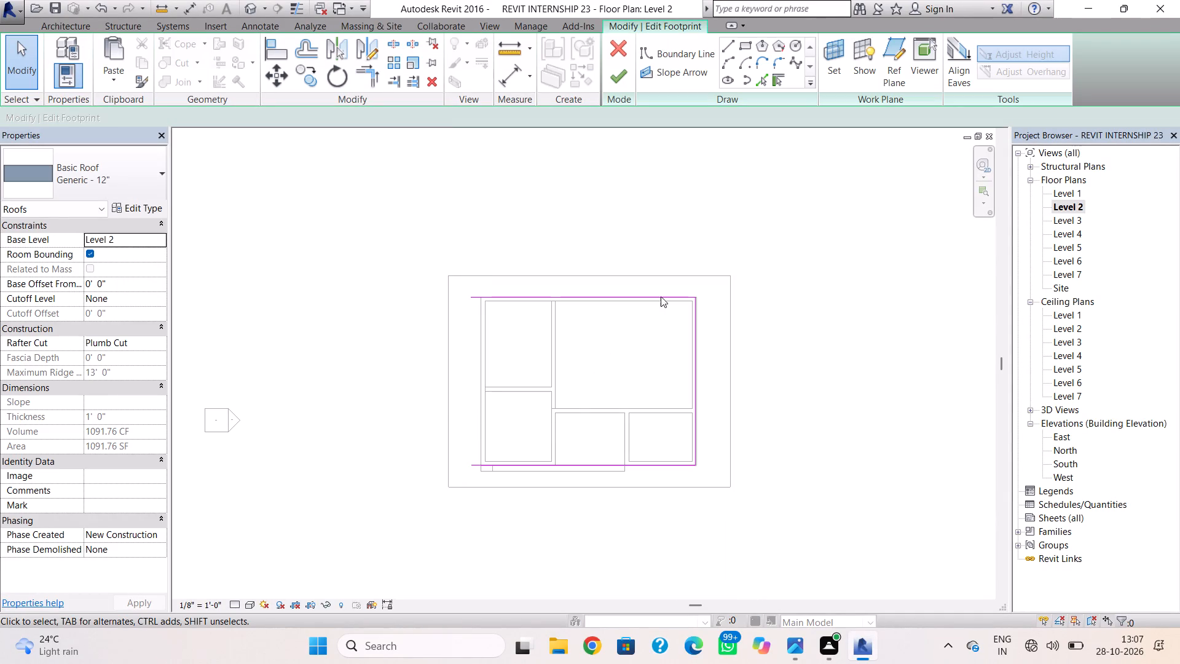
pyautogui.click(730, 44)
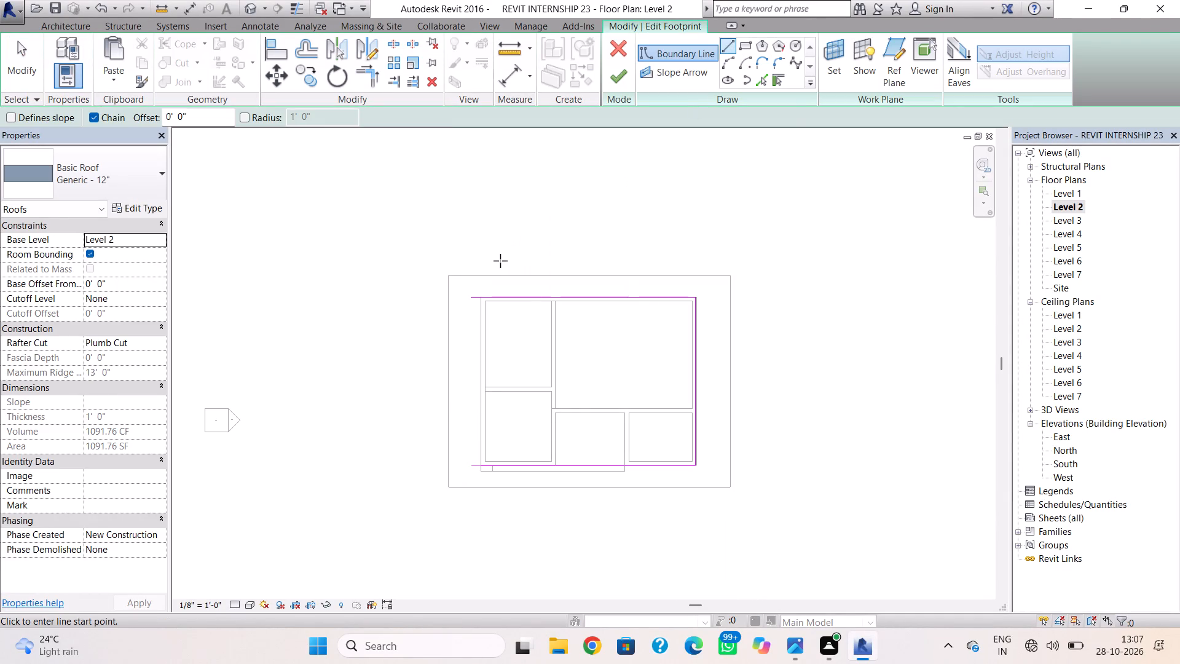
pyautogui.scroll(8, 486, 277)
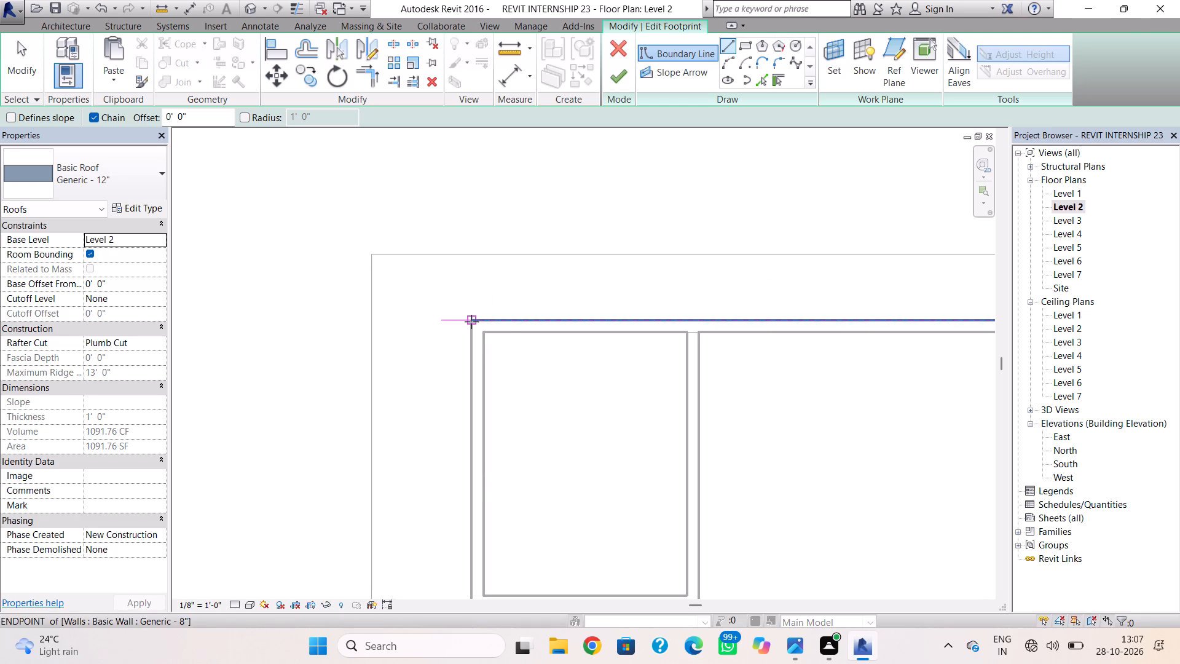
pyautogui.click(471, 322)
pyautogui.scroll(-2, 479, 477)
pyautogui.moveTo(479, 478); pyautogui.dragTo(482, 335, button='middle')
pyautogui.moveTo(448, 570); pyautogui.dragTo(486, 350, button='middle')
pyautogui.scroll(8, 508, 371)
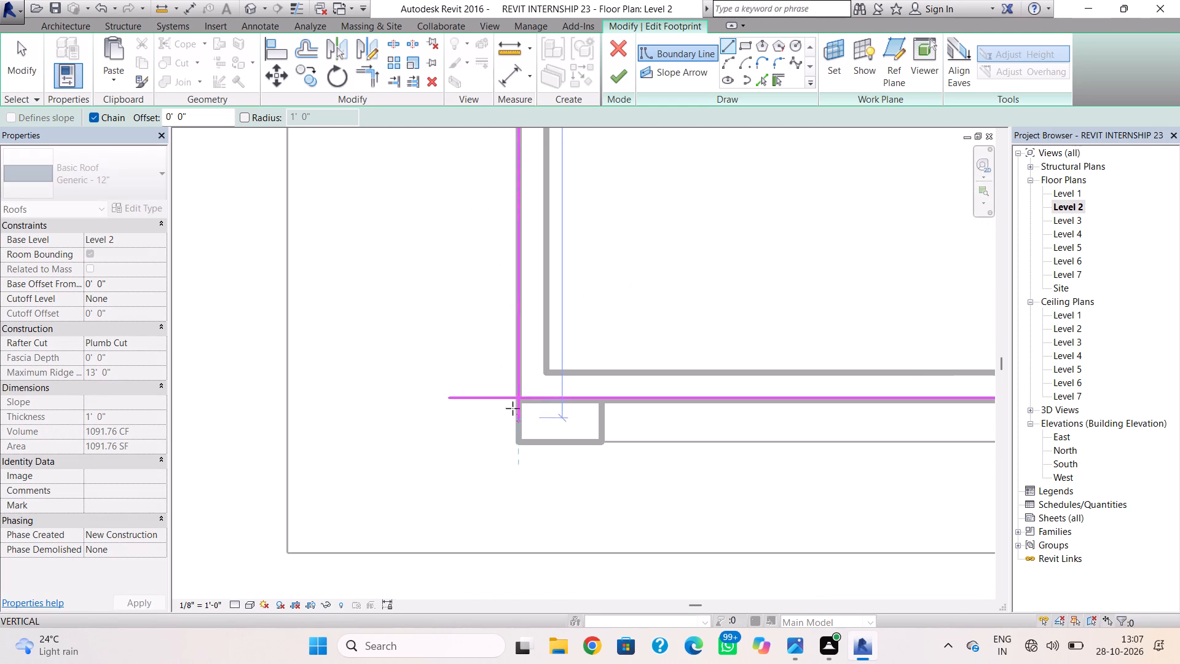
pyautogui.click(514, 403)
pyautogui.press('Escape')
pyautogui.press('Escape')
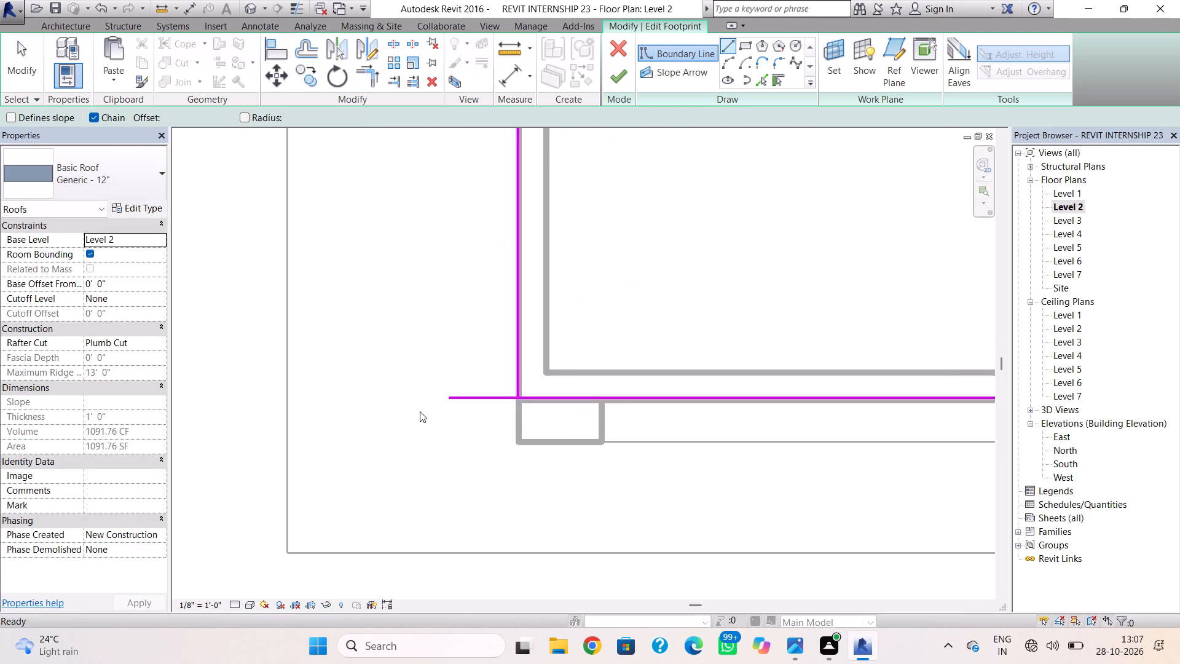
# Shorten the south and north boundary lines of the roof footprint so they end at the new west boundary line.
pyautogui.click(452, 400)
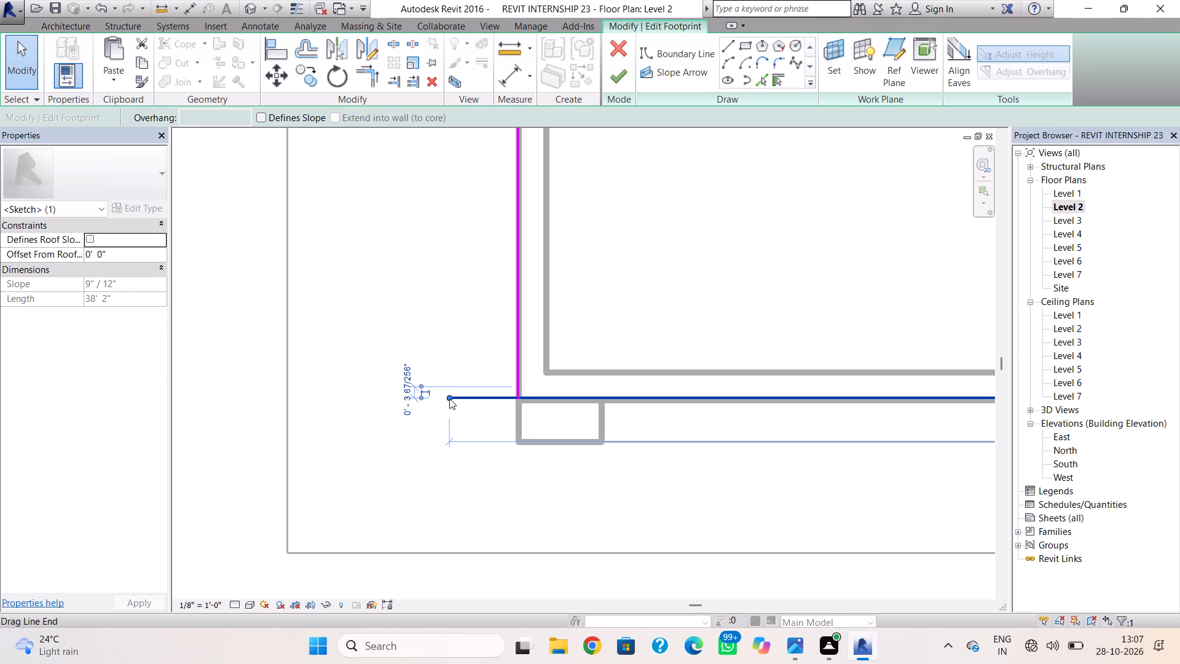
pyautogui.moveTo(449, 398); pyautogui.dragTo(518, 401)
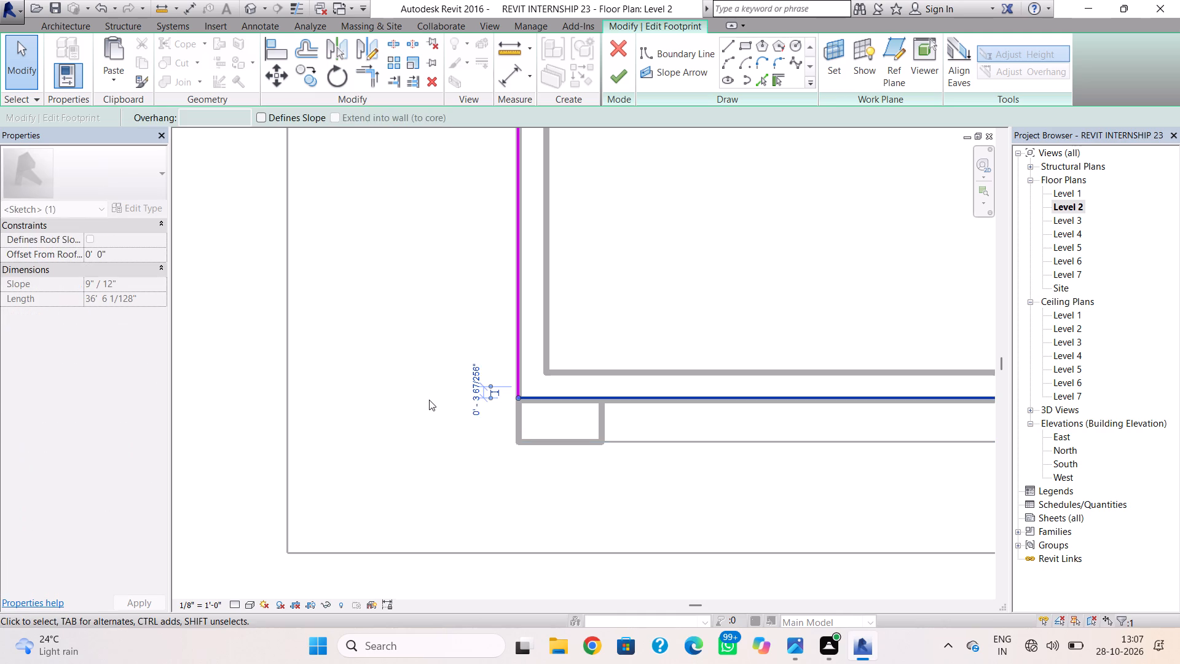
pyautogui.click(429, 398)
pyautogui.scroll(-5, 454, 379)
pyautogui.moveTo(459, 385); pyautogui.dragTo(453, 528, button='middle')
pyautogui.scroll(-2, 517, 287)
pyautogui.moveTo(517, 287); pyautogui.dragTo(490, 520, button='middle')
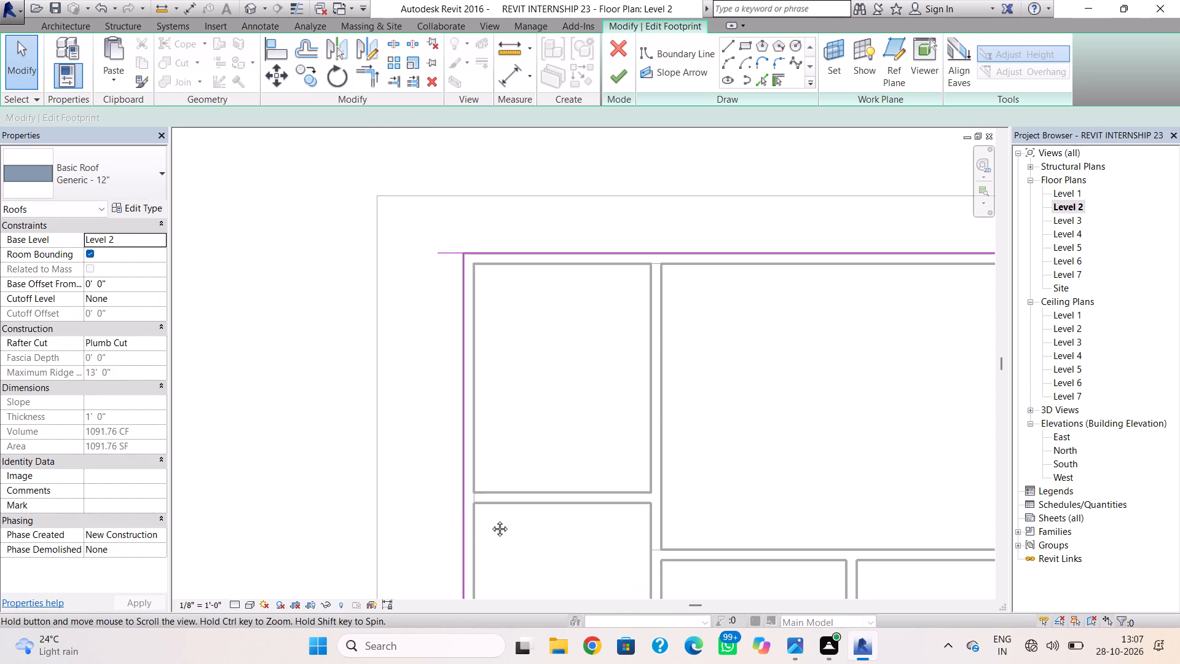
pyautogui.moveTo(490, 520); pyautogui.dragTo(490, 520, button='middle')
pyautogui.scroll(3, 478, 297)
pyautogui.click(436, 239)
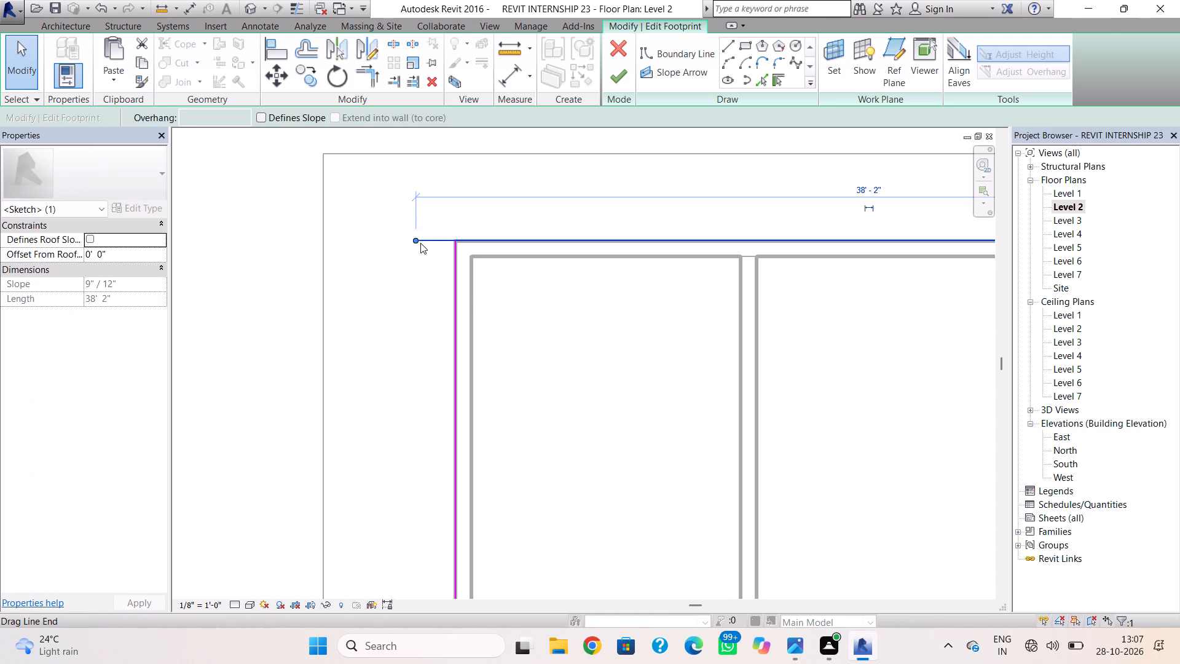
pyautogui.moveTo(418, 241); pyautogui.dragTo(453, 240)
pyautogui.click(405, 325)
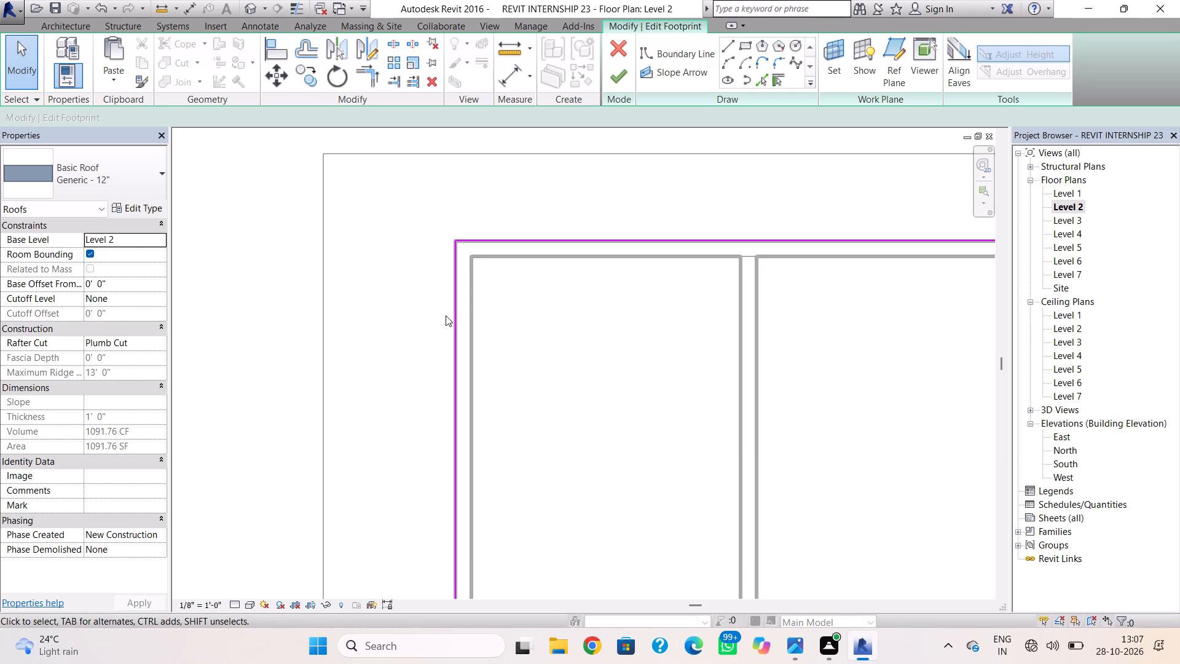
# Finish the Level 2 roof footprint and try to attach the highlighted walls to the roof.
pyautogui.scroll(-3, 459, 307)
pyautogui.click(621, 66)
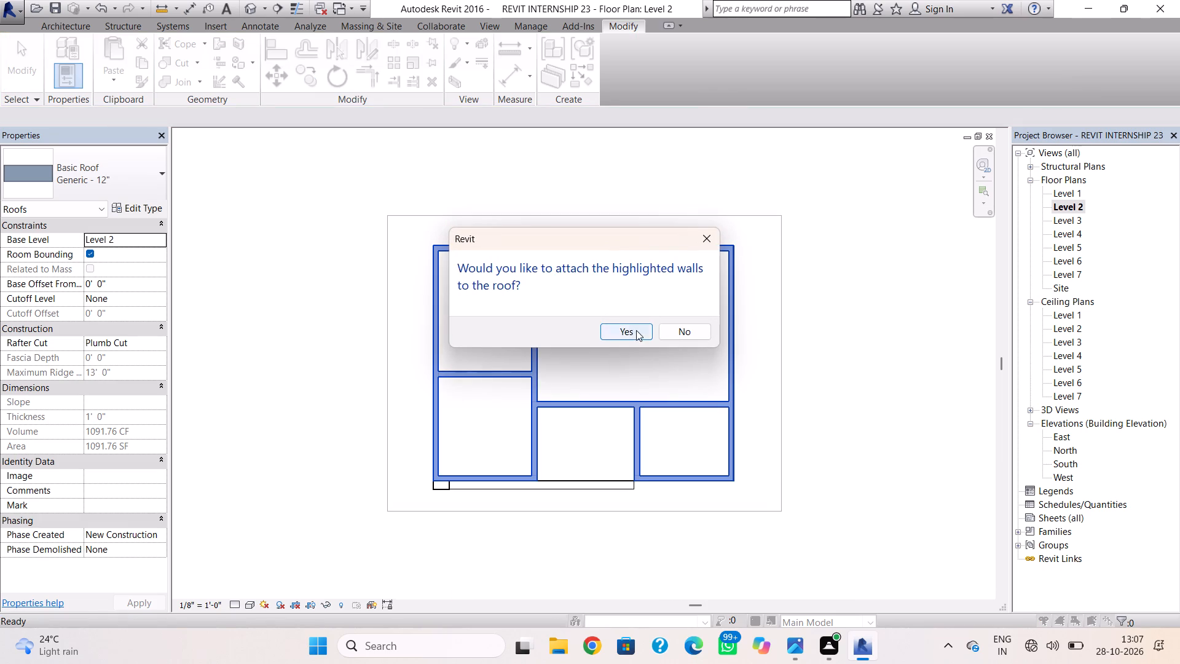
pyautogui.click(636, 330)
pyautogui.click(1120, 612)
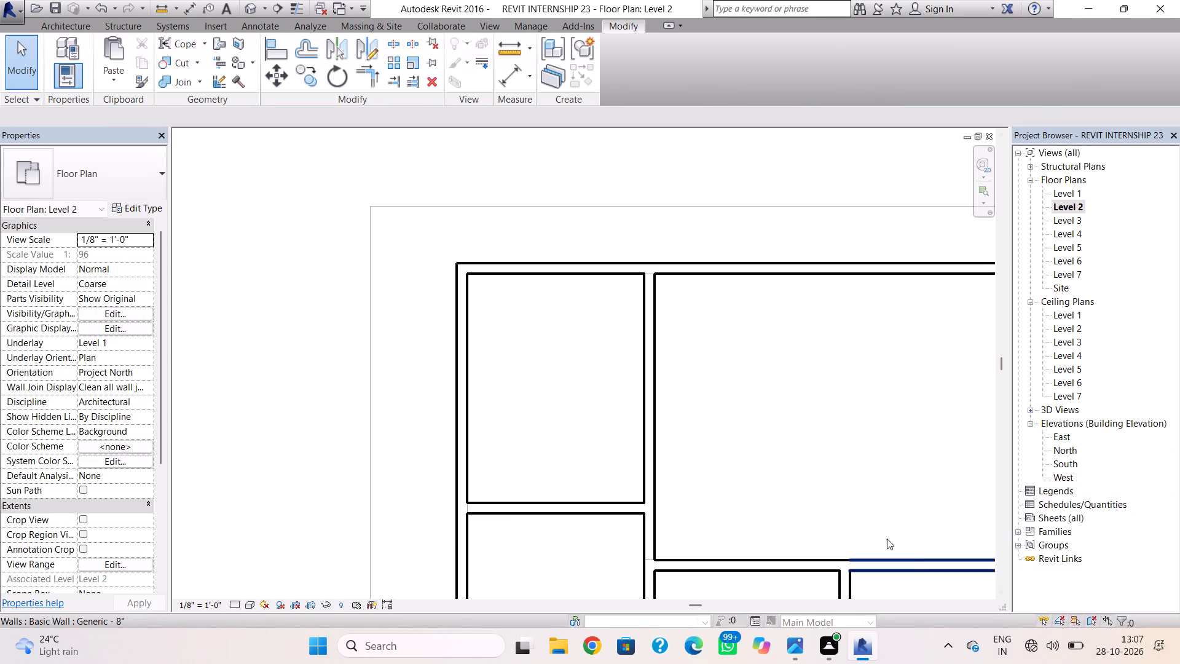
# Delete the Level 3 roof that overhangs the west wall in the 3D view.
pyautogui.scroll(-3, 829, 512)
pyautogui.click(252, 6)
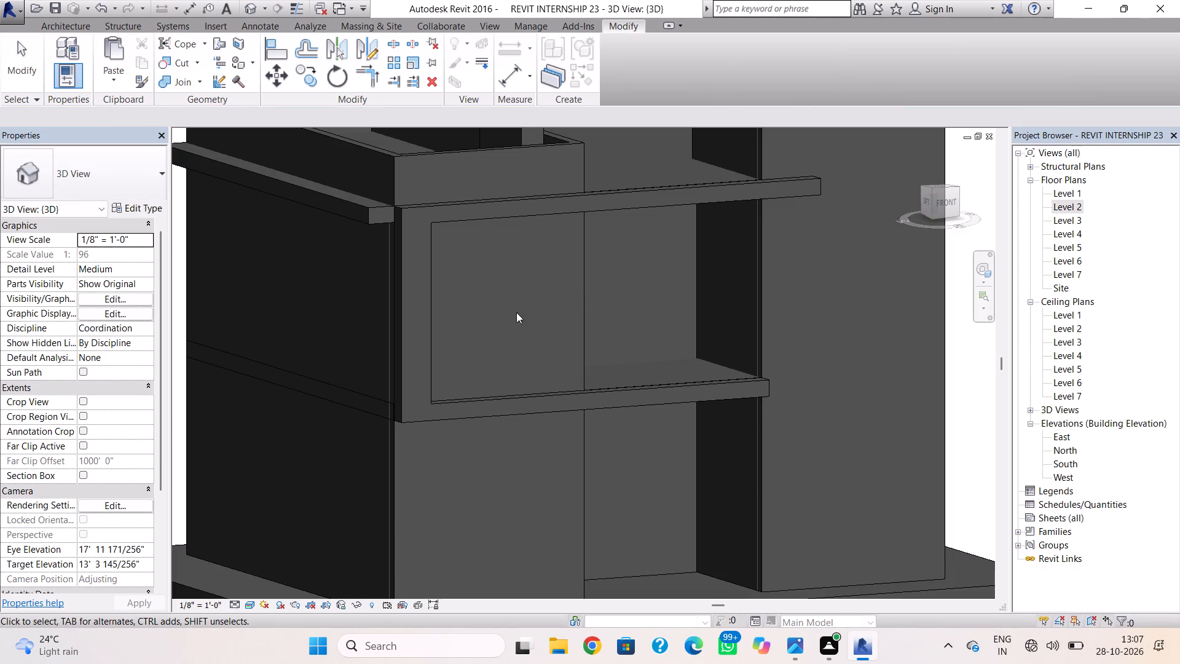
pyautogui.click(366, 219)
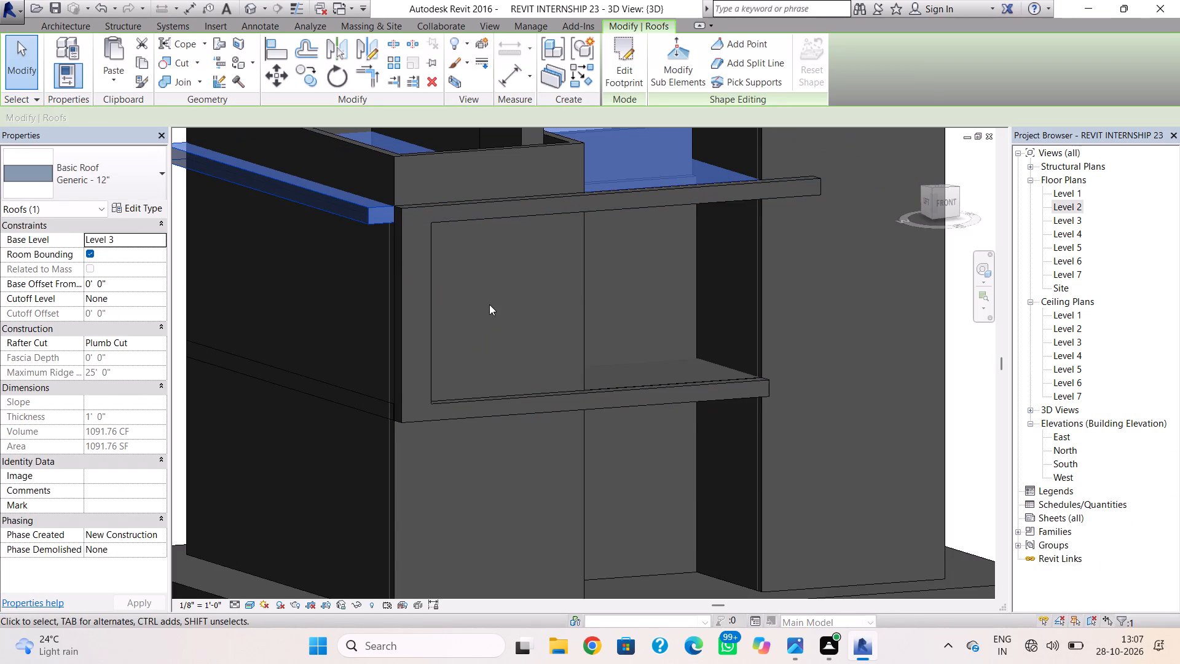
pyautogui.press('Delete')
# Copy the trimmed Level 2 roof and paste it aligned to Level 3.
pyautogui.click(371, 400)
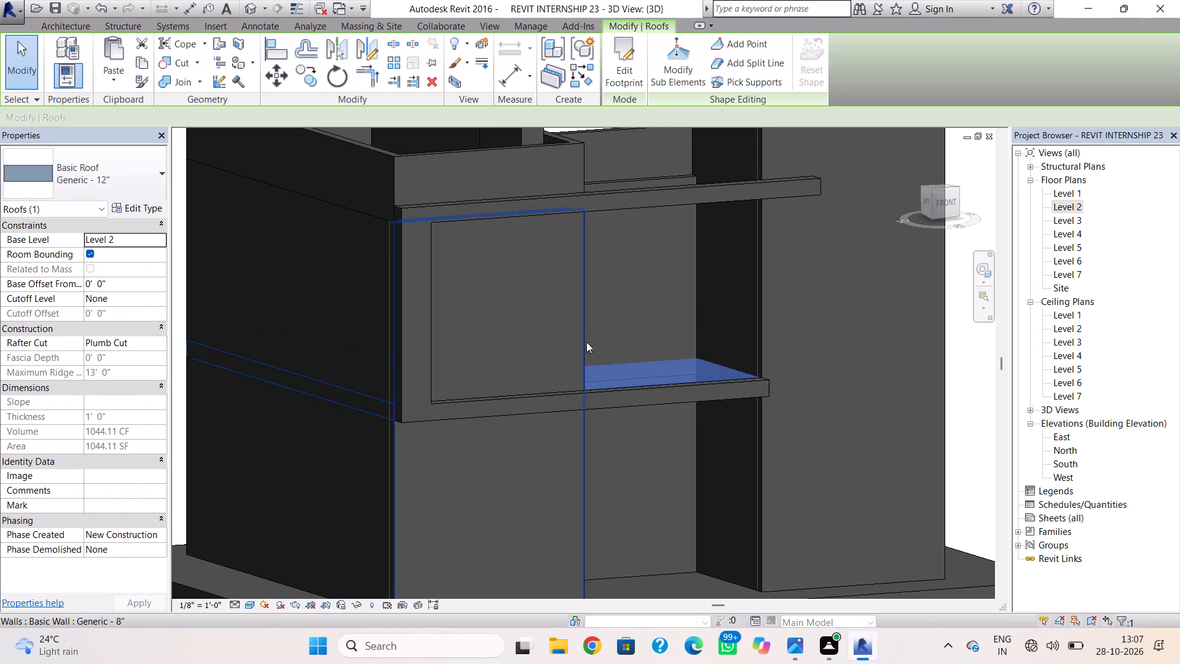
pyautogui.click(149, 62)
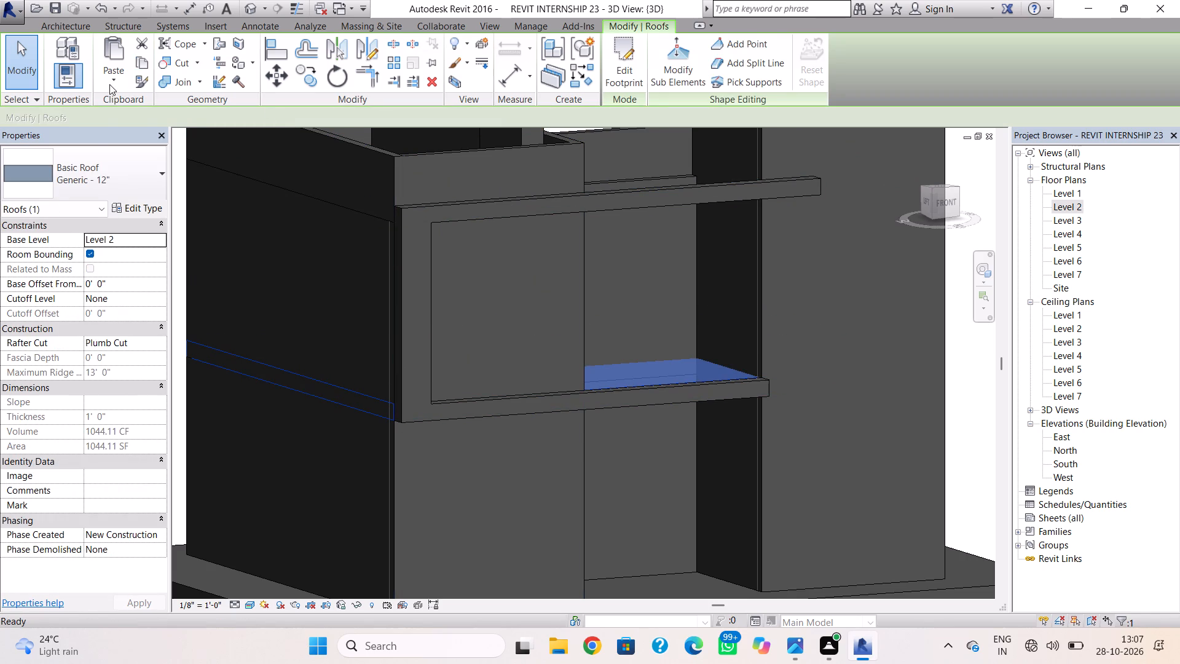
pyautogui.click(109, 84)
pyautogui.click(132, 147)
pyautogui.click(526, 244)
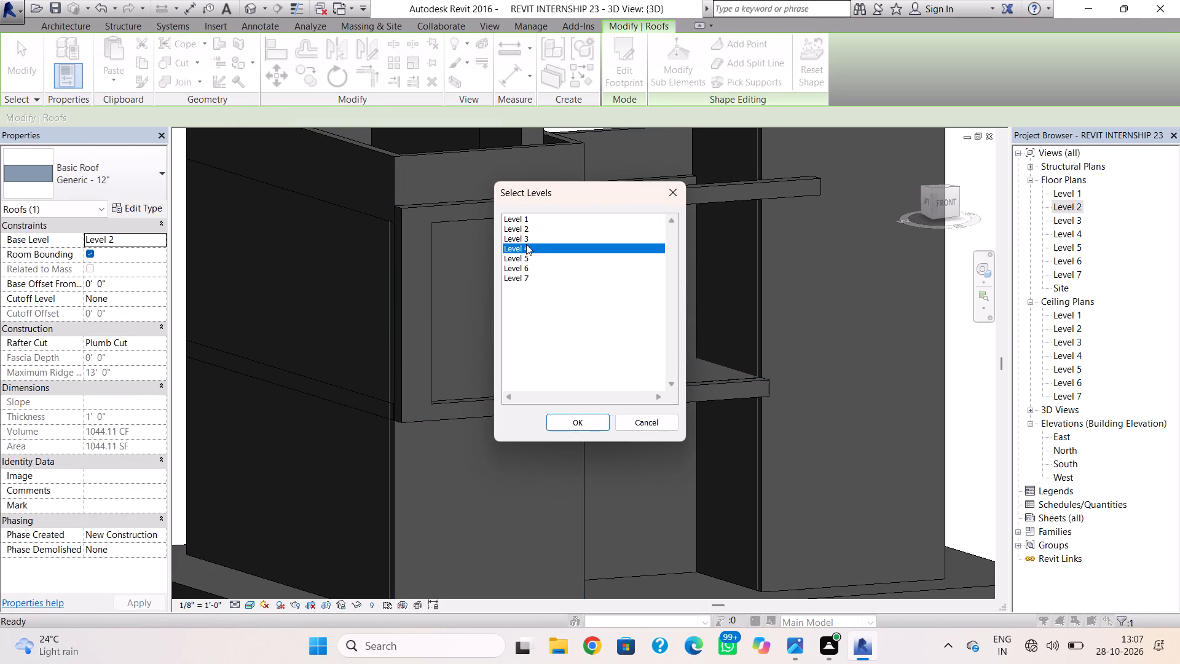
pyautogui.click(532, 241)
pyautogui.click(568, 421)
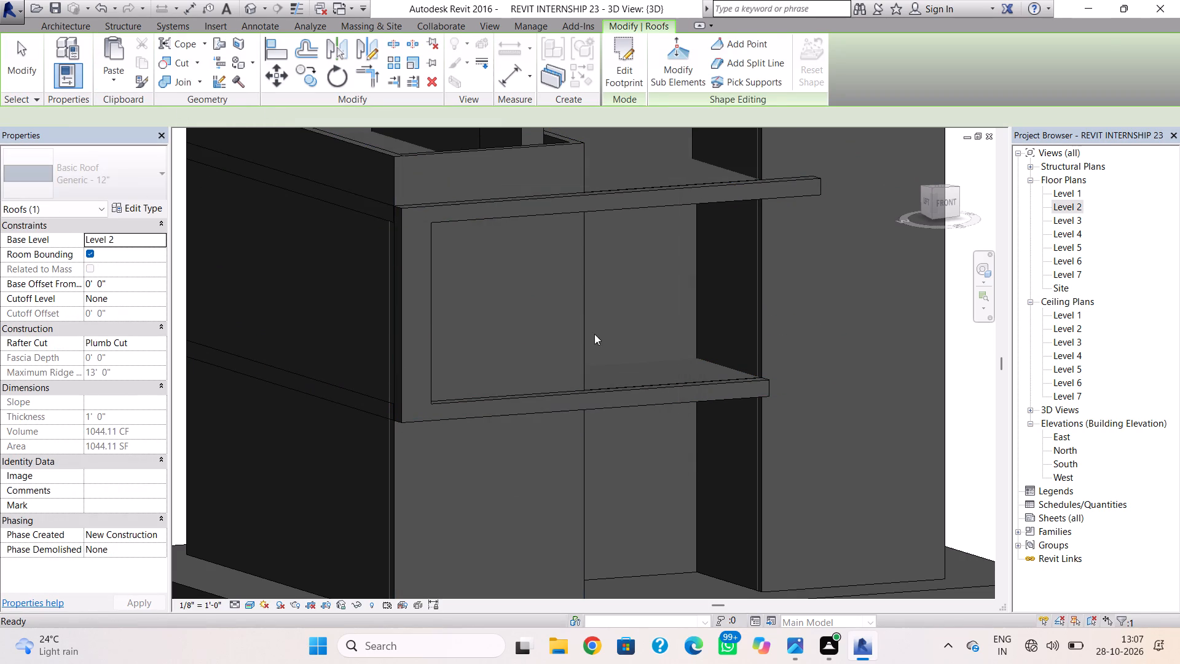
pyautogui.press('Escape')
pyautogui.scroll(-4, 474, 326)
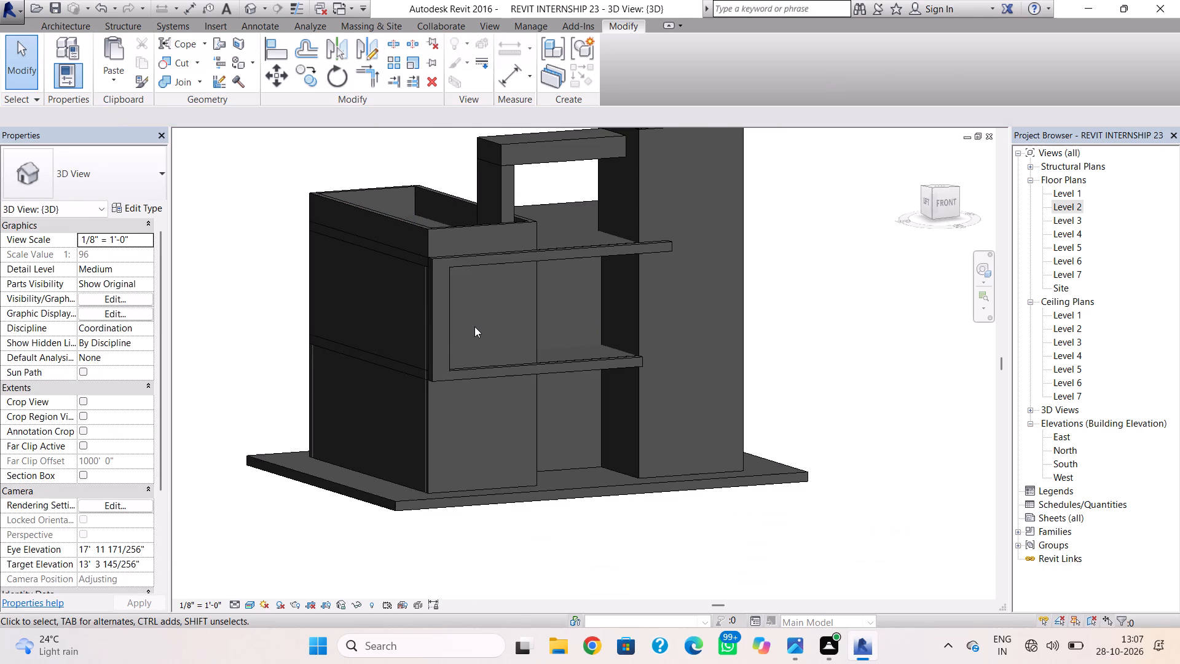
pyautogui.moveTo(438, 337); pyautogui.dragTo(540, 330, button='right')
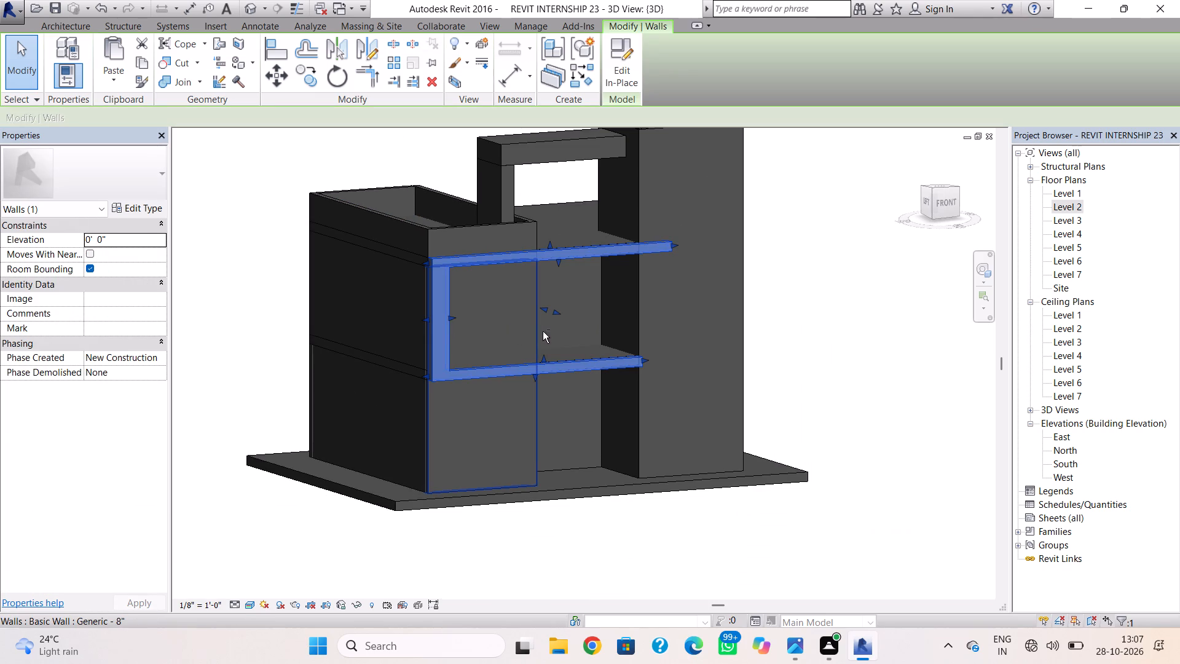
# Start a new in-place component in the Walls category with the default name, viewing the building from its left side.
pyautogui.press('Escape')
pyautogui.keyDown('shift'); pyautogui.moveTo(512, 332); pyautogui.dragTo(723, 328, button='right'); pyautogui.keyUp('shift')
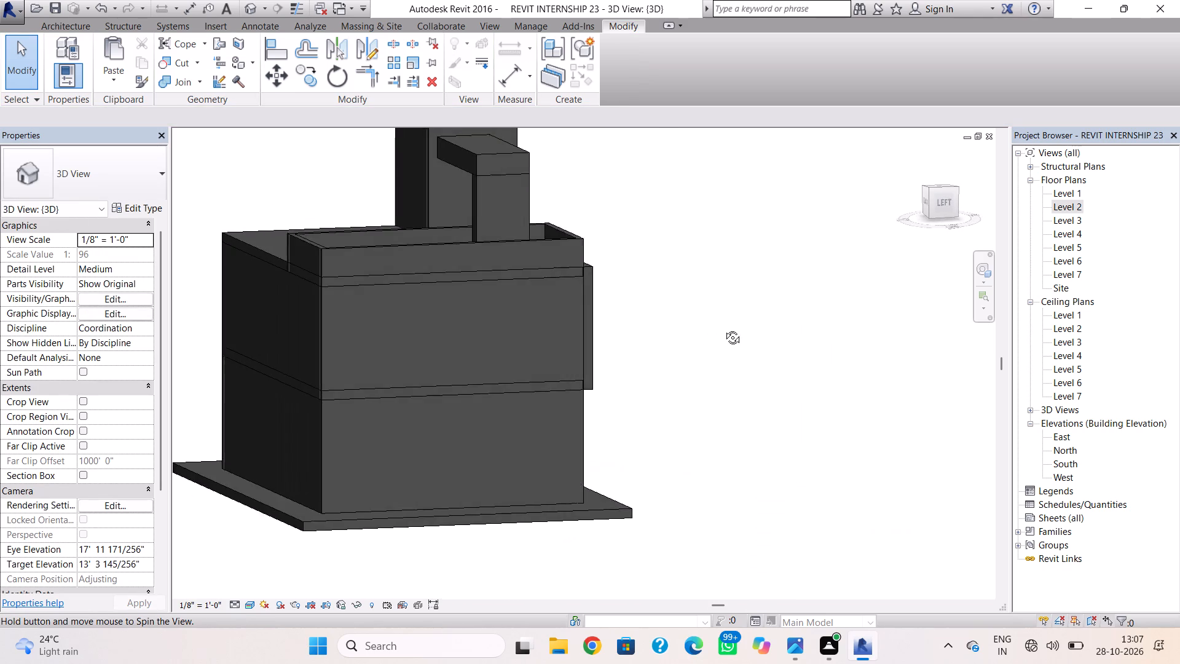
pyautogui.keyDown('shift'); pyautogui.moveTo(723, 328); pyautogui.dragTo(683, 305, button='right'); pyautogui.keyUp('shift')
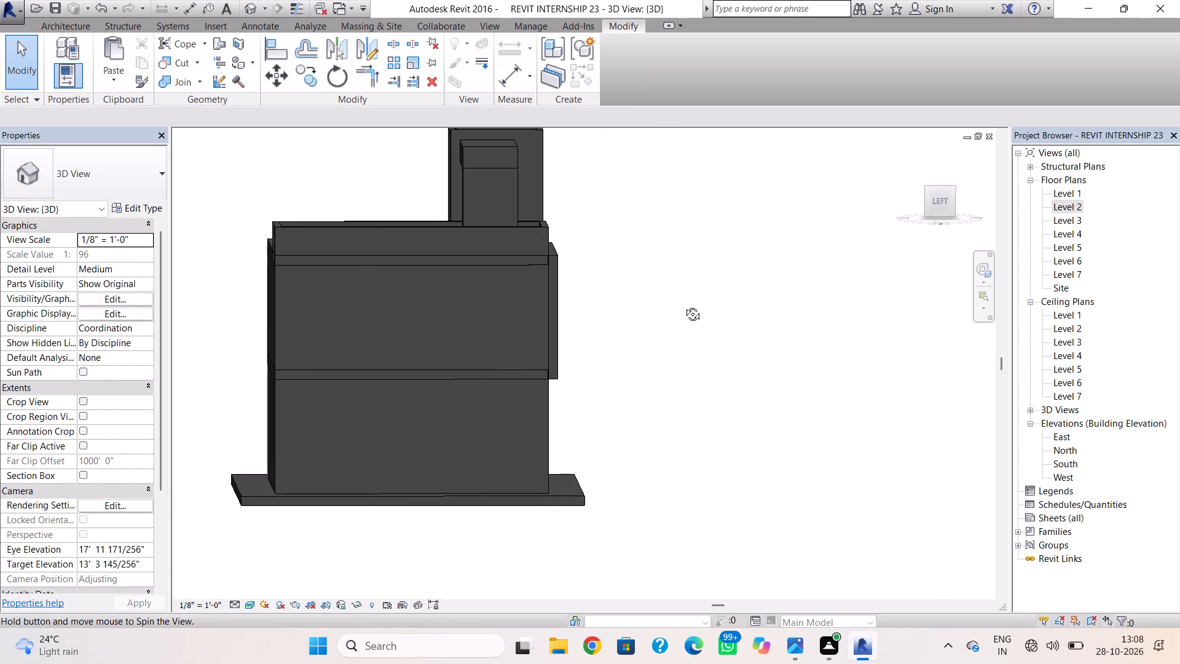
pyautogui.keyDown('shift'); pyautogui.moveTo(683, 305); pyautogui.dragTo(680, 301, button='right'); pyautogui.keyUp('shift')
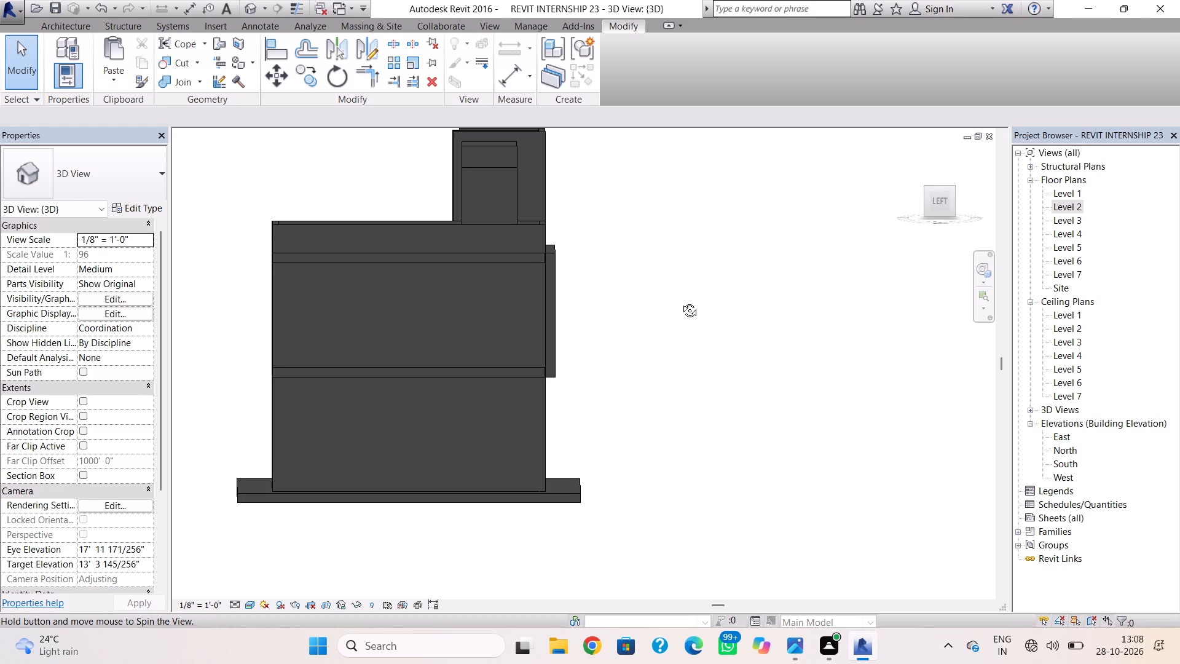
pyautogui.keyDown('shift'); pyautogui.moveTo(680, 301); pyautogui.dragTo(681, 292, button='right'); pyautogui.keyUp('shift')
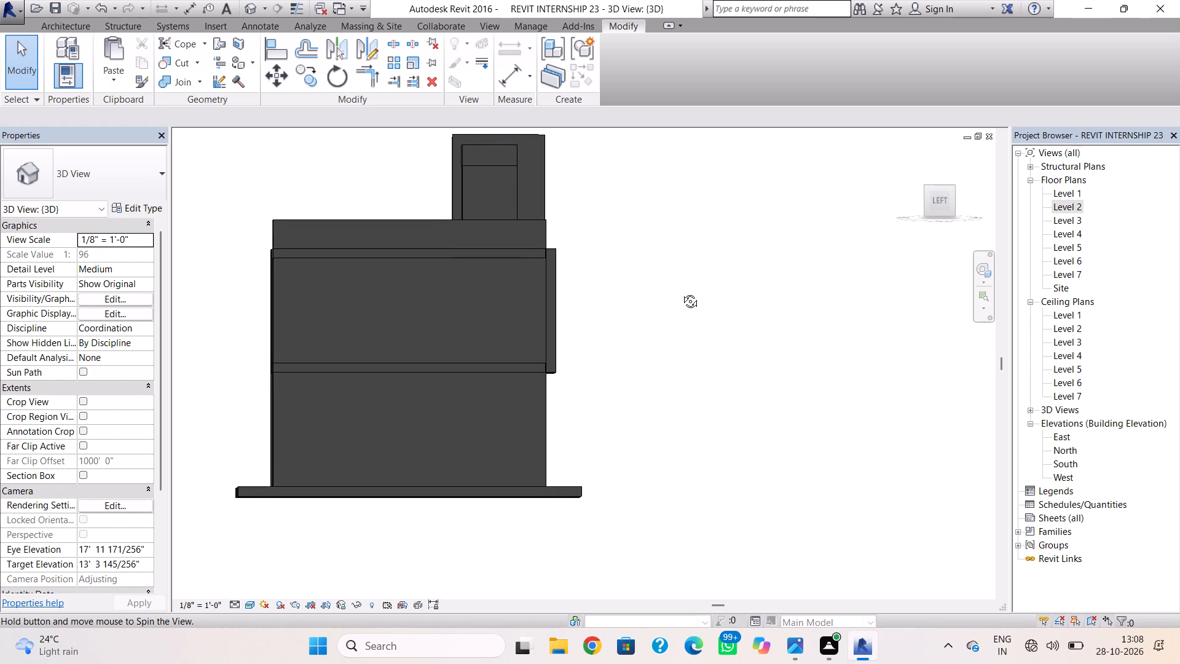
pyautogui.keyDown('shift'); pyautogui.moveTo(681, 292); pyautogui.dragTo(678, 293, button='right'); pyautogui.keyUp('shift')
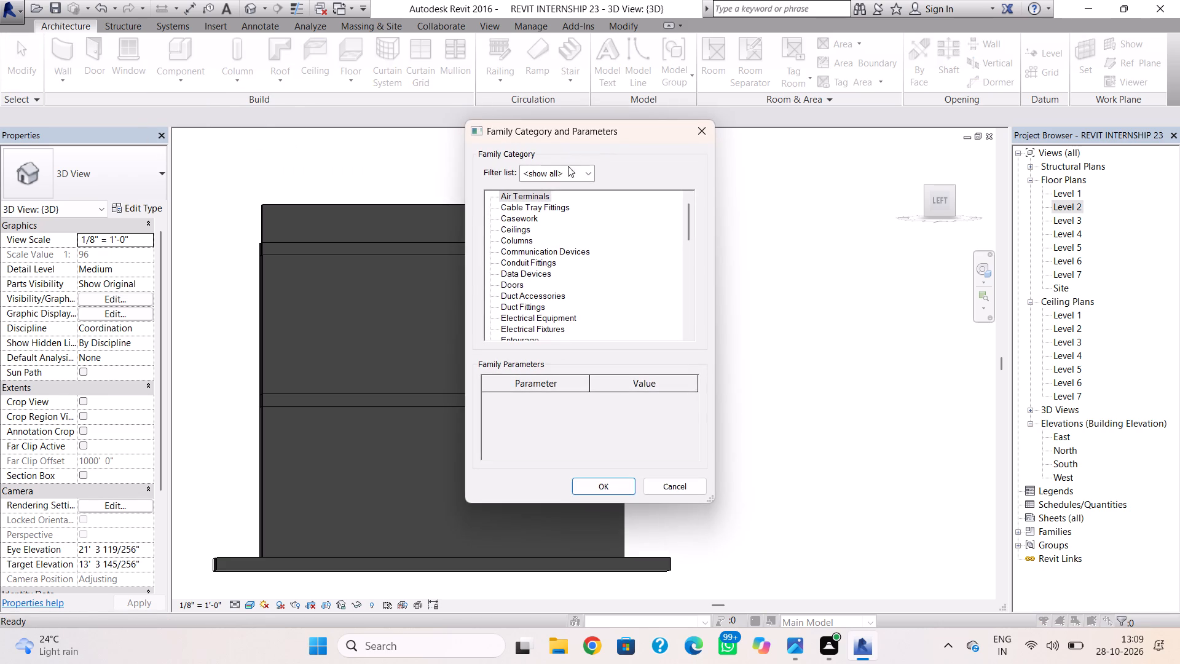
pyautogui.moveTo(689, 237); pyautogui.dragTo(683, 334)
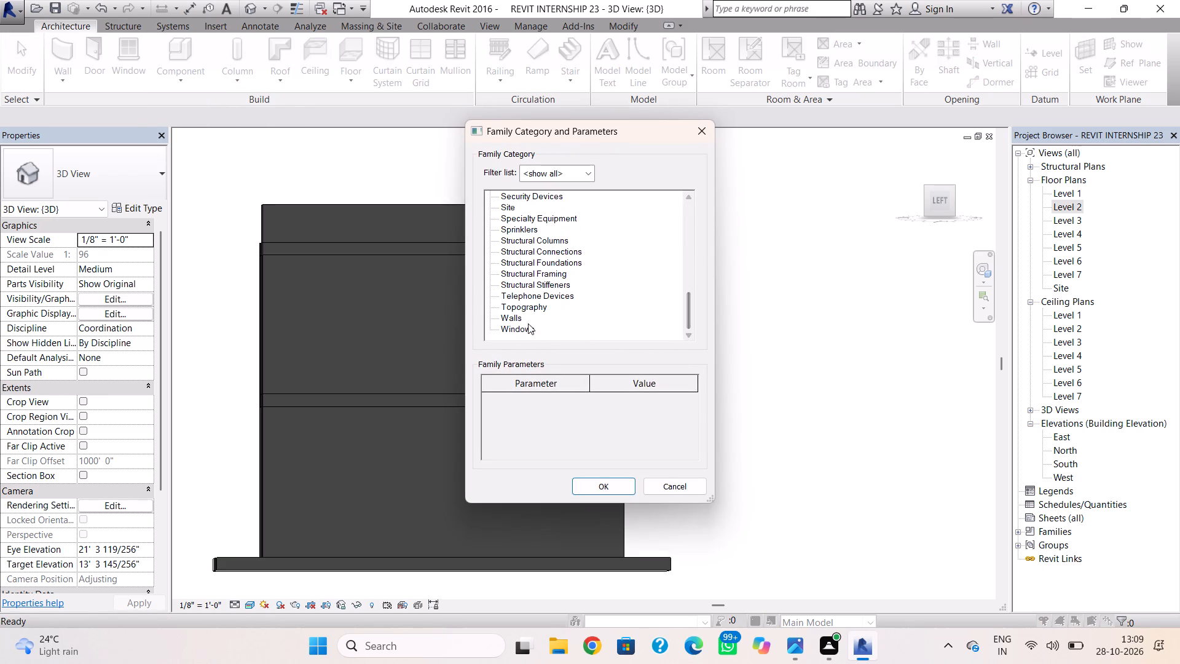
pyautogui.click(510, 320)
pyautogui.click(596, 485)
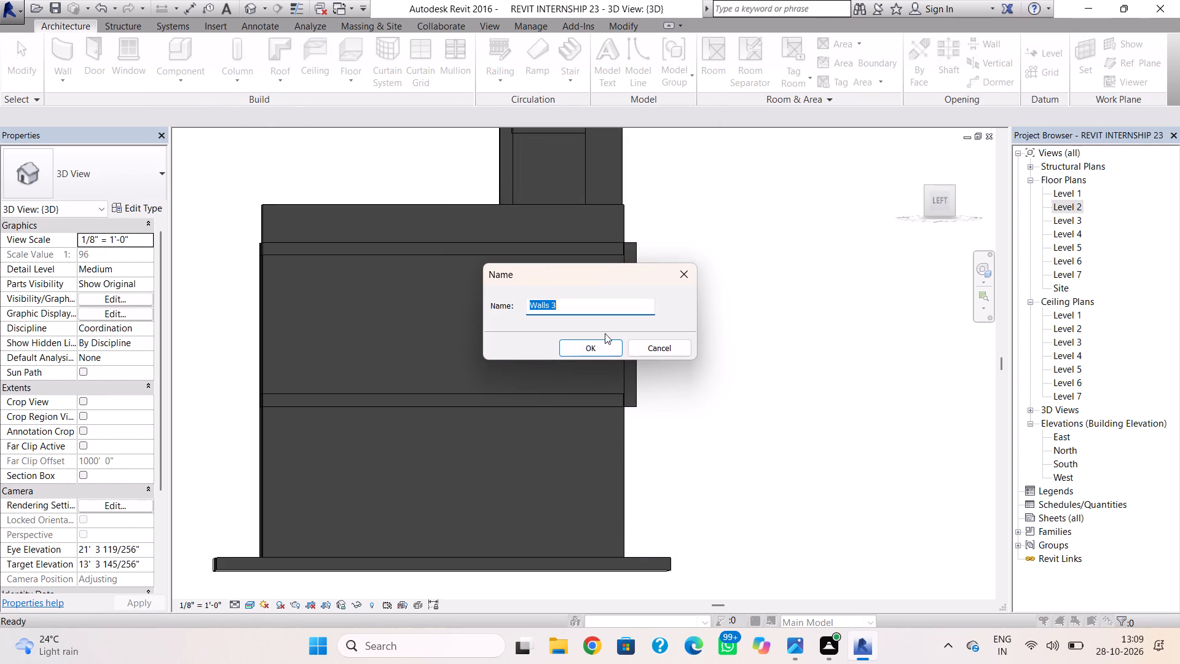
pyautogui.click(600, 352)
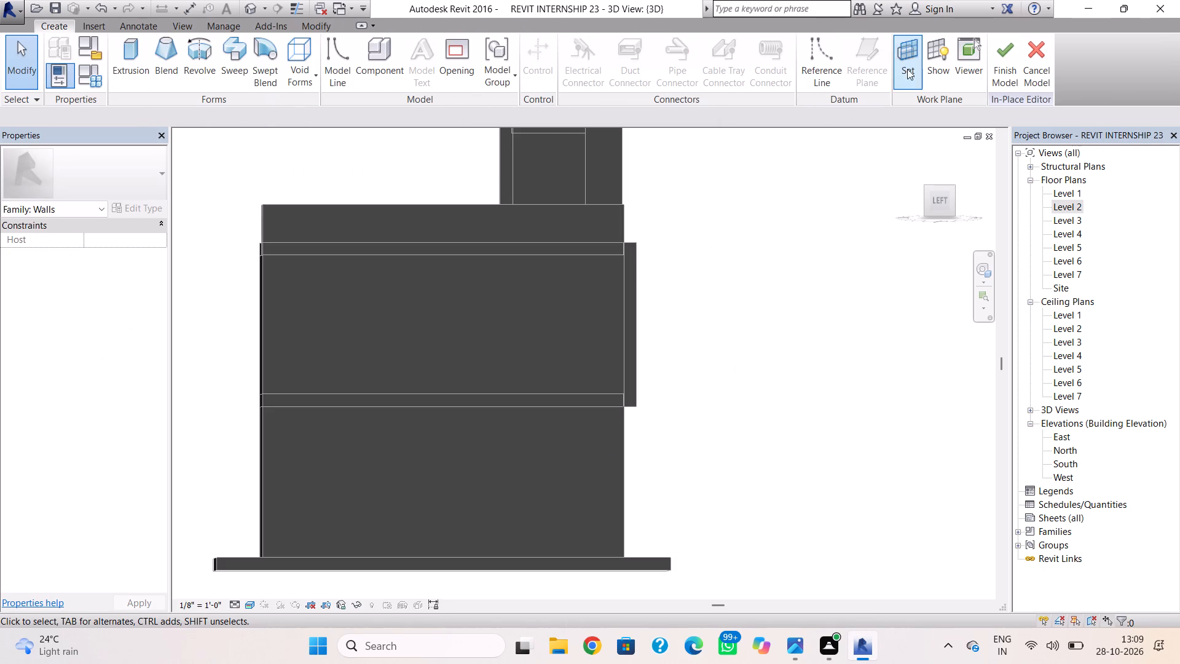
# Set the work plane for the new in-place wall using the option to pick a plane.
pyautogui.click(909, 63)
pyautogui.click(552, 350)
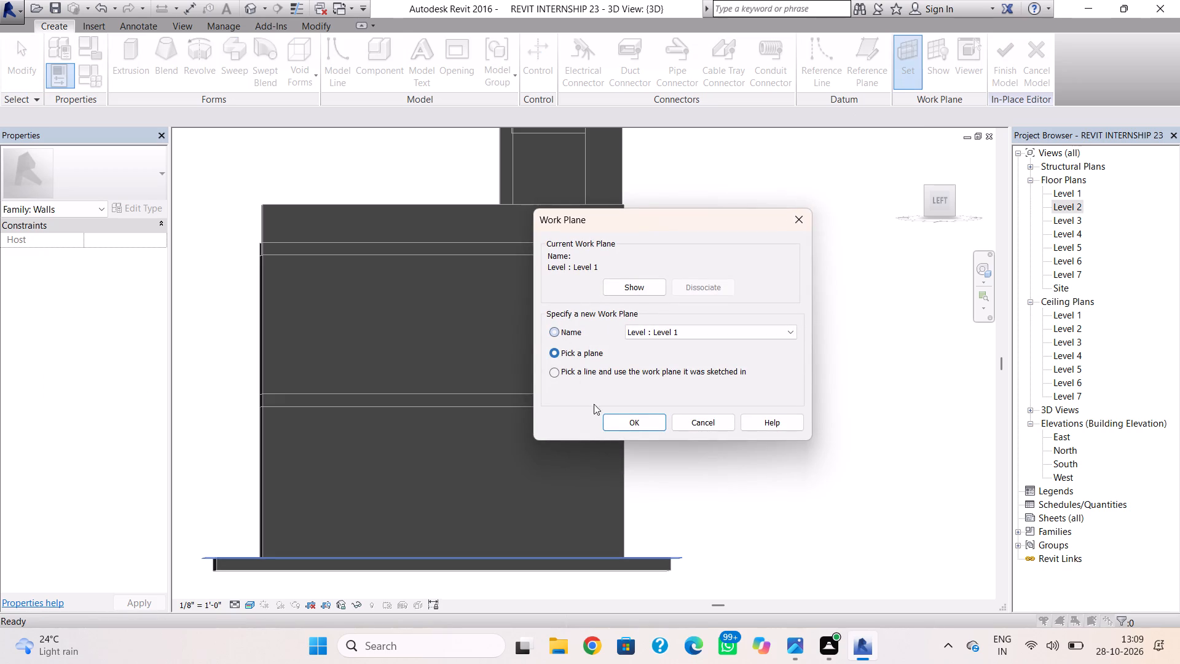
pyautogui.click(627, 427)
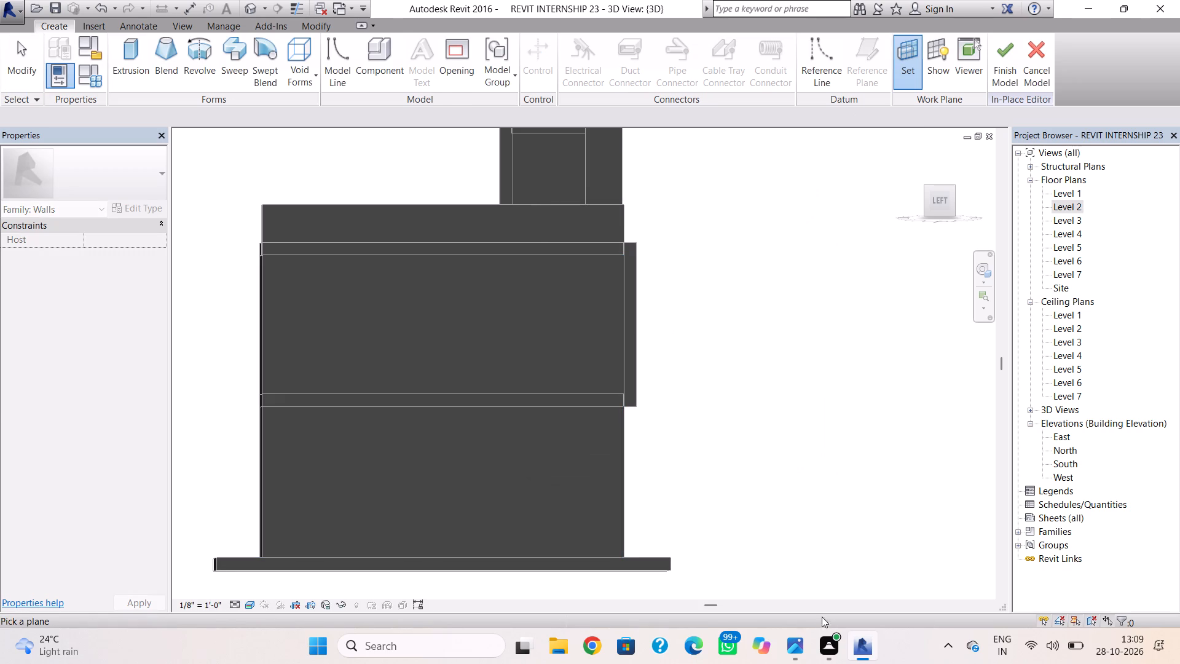
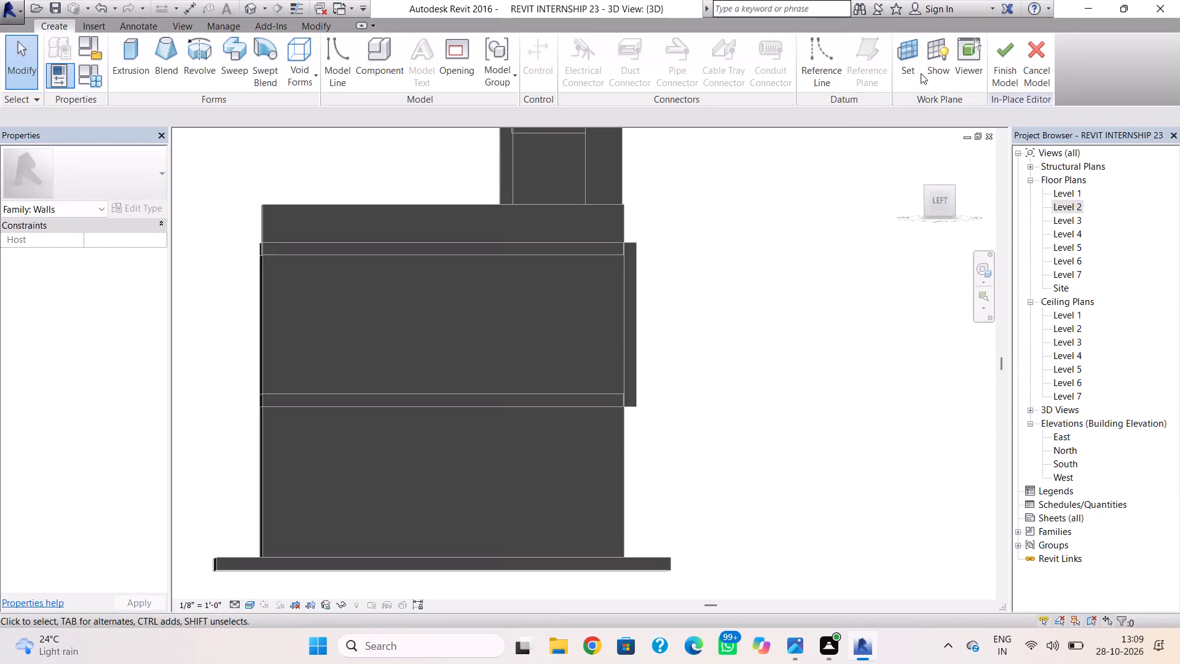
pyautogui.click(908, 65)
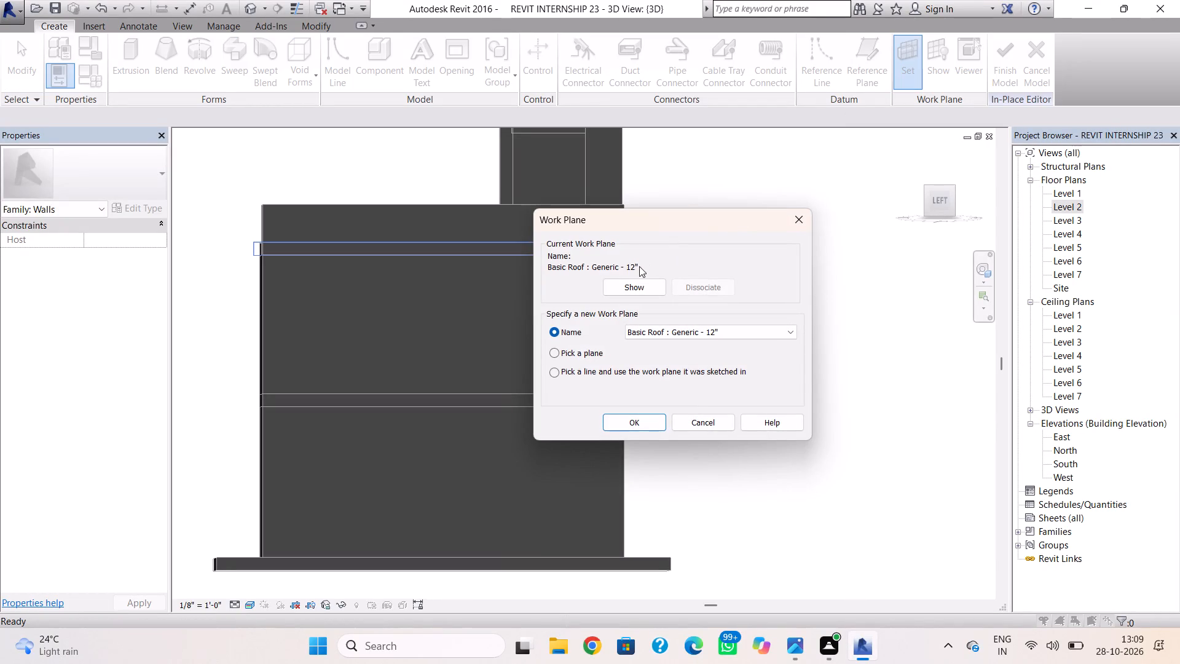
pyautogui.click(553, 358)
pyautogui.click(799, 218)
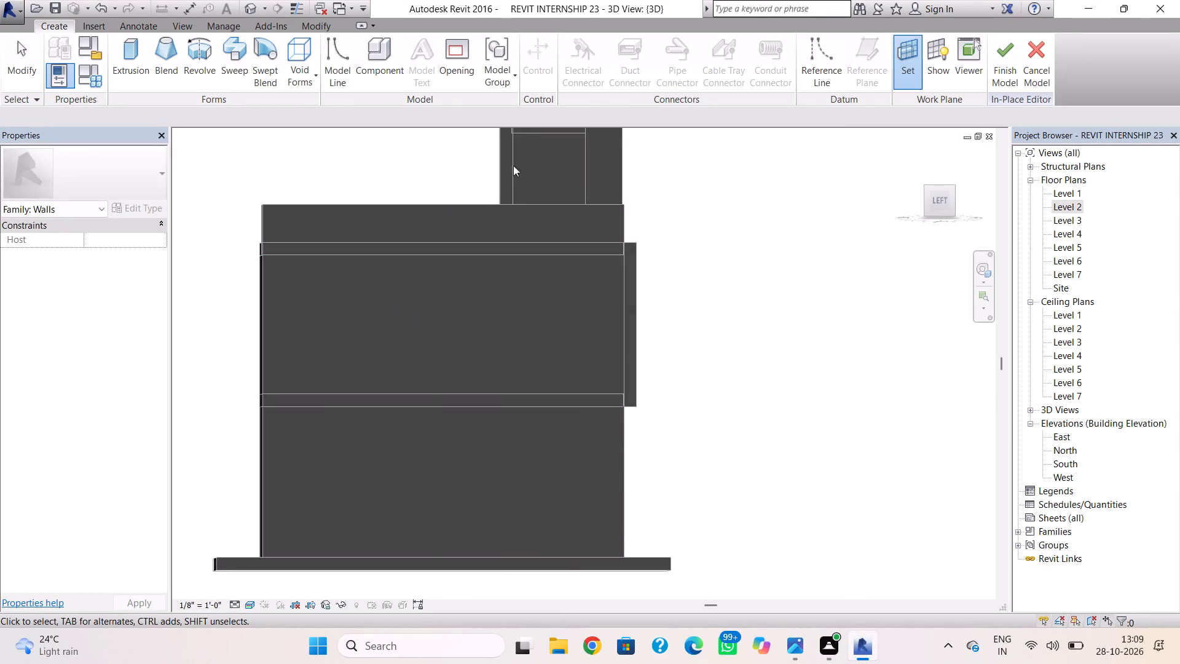
# Start an extrusion and sketch a rectangle about 28'-7" by 2' across the façade, downward from the roof slab's top edge.
pyautogui.click(127, 52)
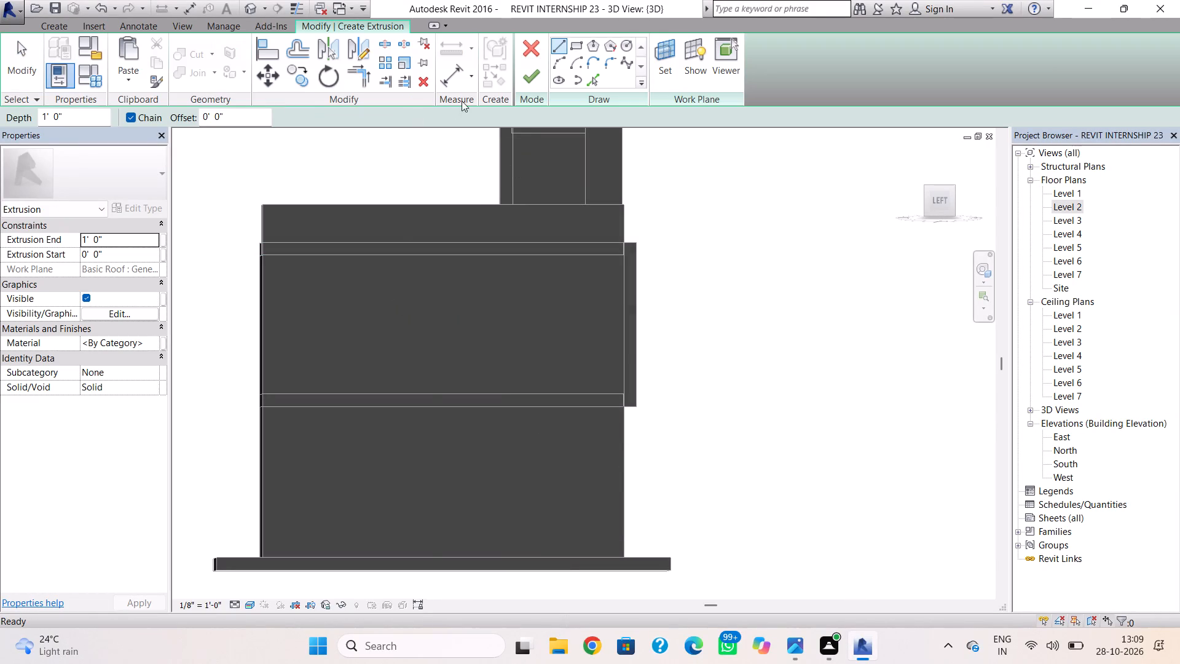
pyautogui.click(578, 45)
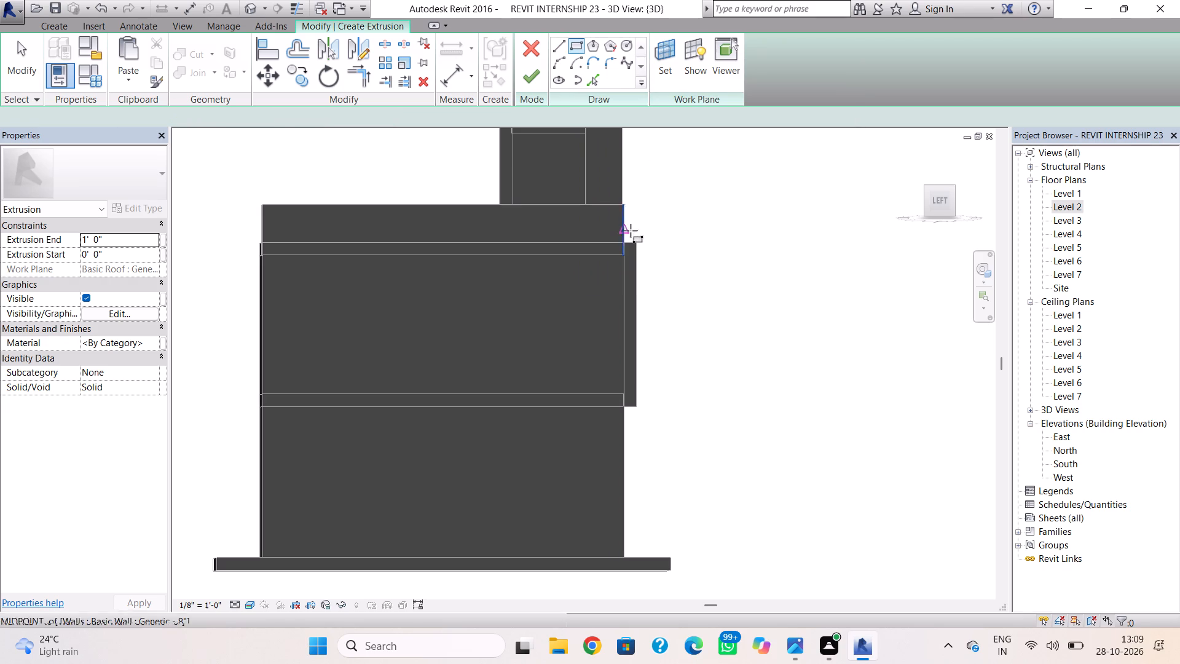
pyautogui.click(623, 242)
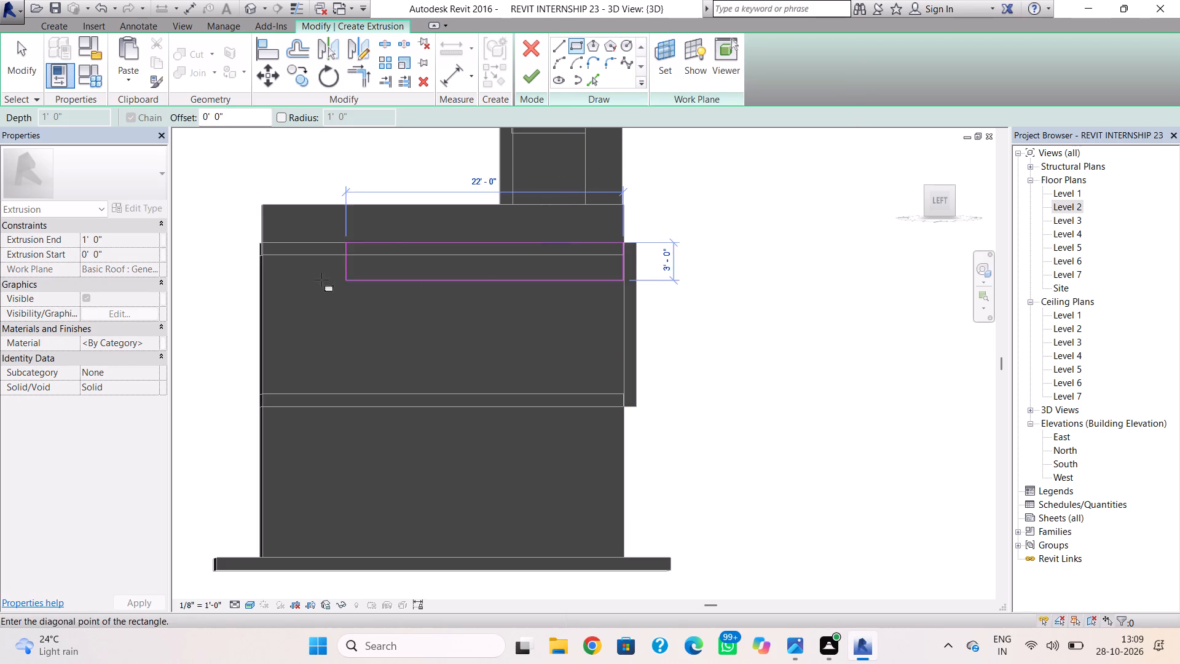
pyautogui.click(259, 267)
pyautogui.press('Escape')
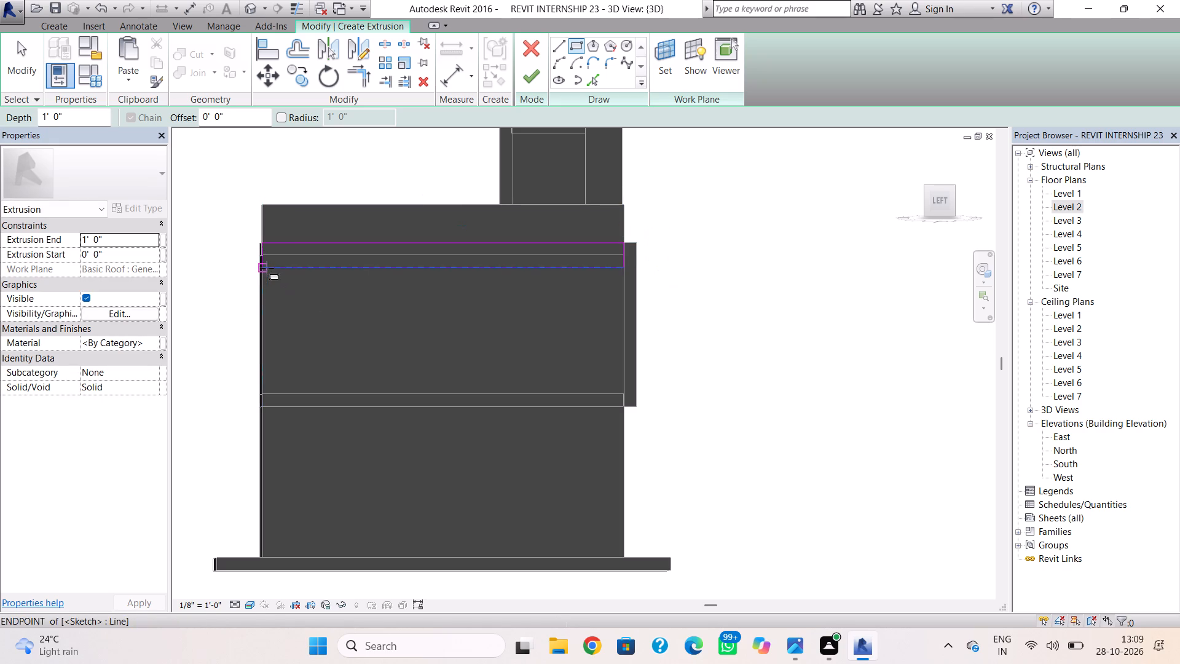
pyautogui.scroll(3, 267, 268)
pyautogui.press('Escape')
pyautogui.click(264, 255)
pyautogui.press('Escape')
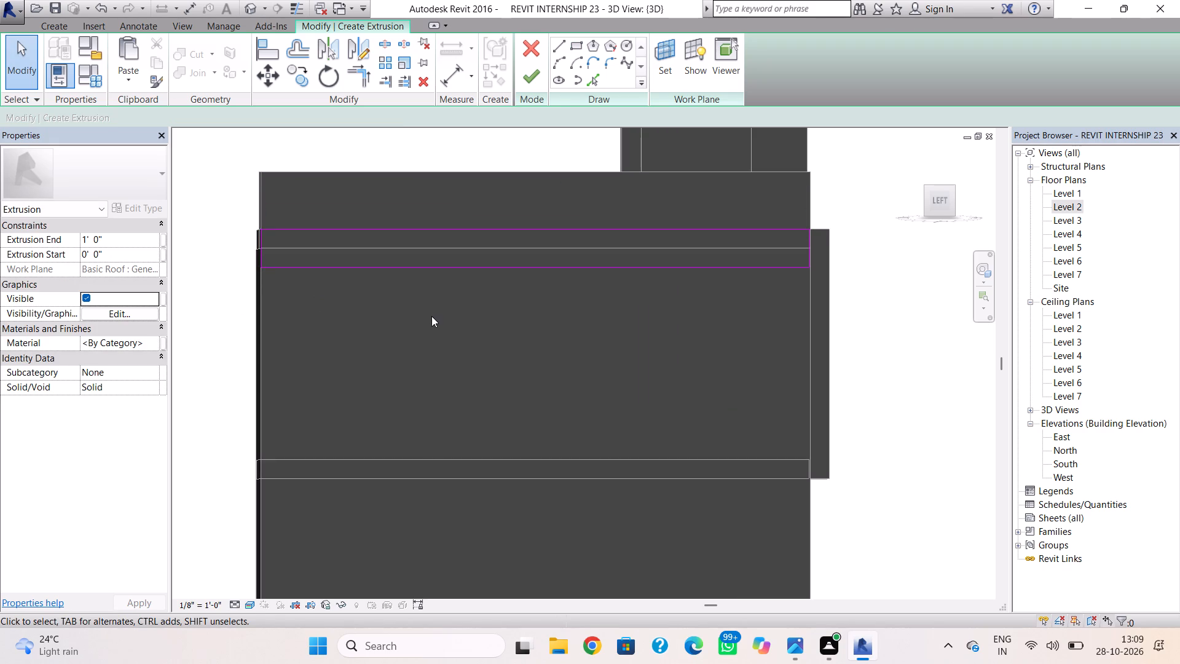
# Nudge the short right-hand line of the sketched band so it sits in line with the end of the roof slab.
pyautogui.click(809, 244)
pyautogui.scroll(3, 811, 251)
pyautogui.press('Right')
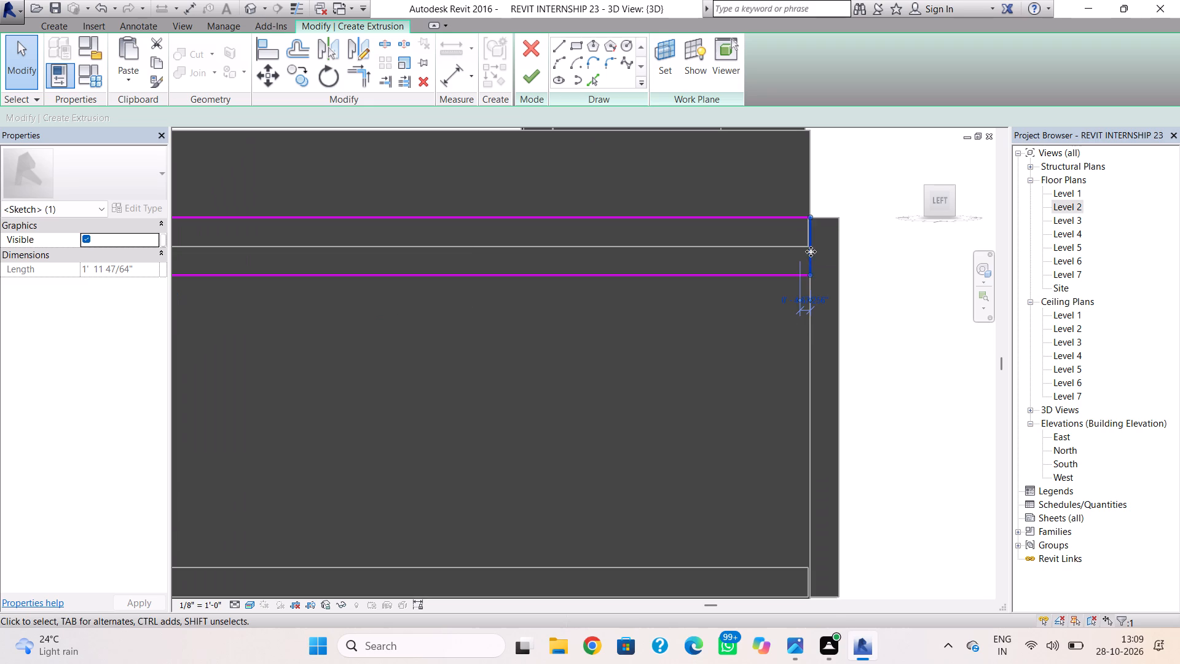
pyautogui.click(863, 260)
pyautogui.scroll(5, 821, 267)
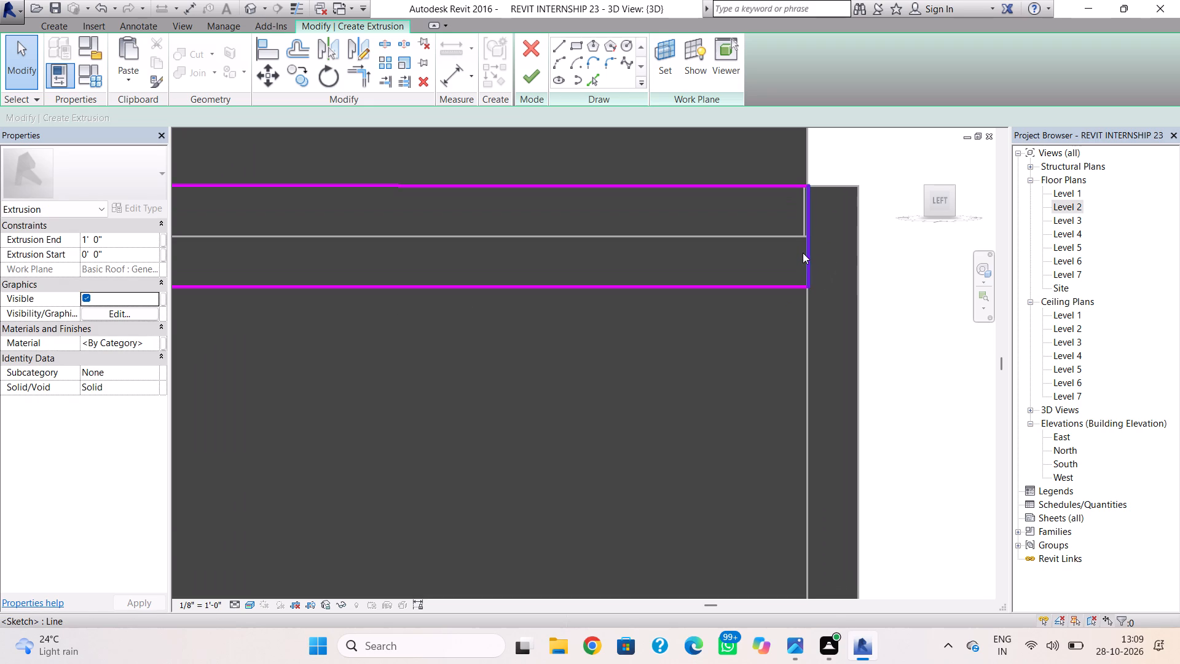
pyautogui.click(804, 250)
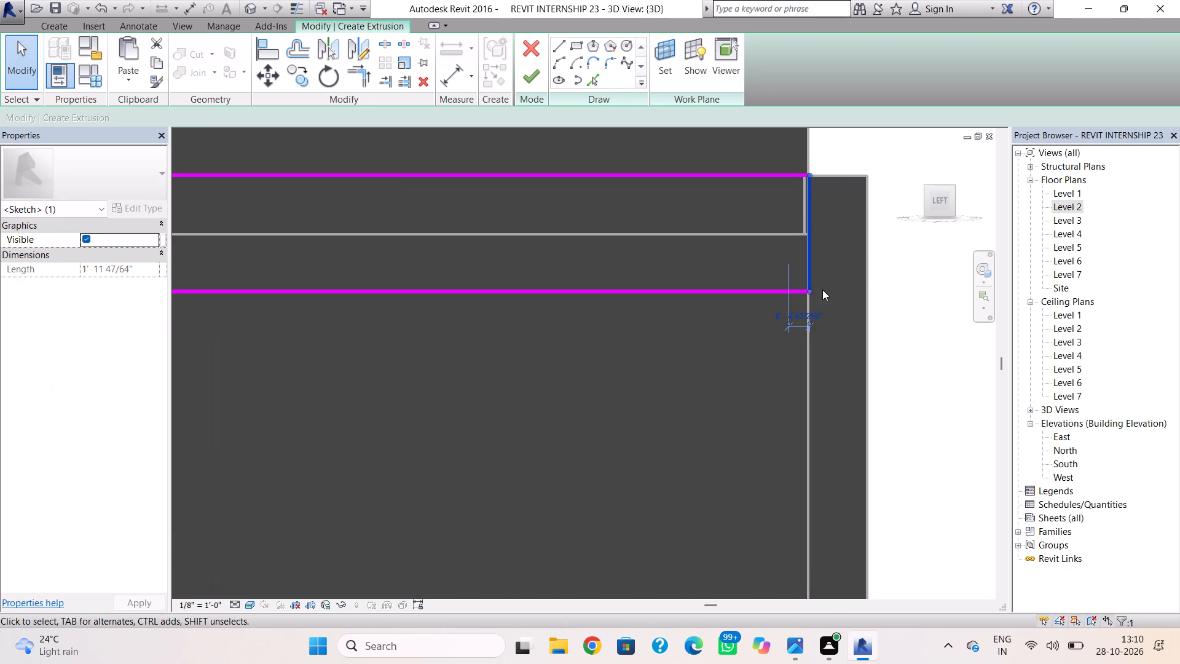
pyautogui.press('Left')
pyautogui.click(889, 285)
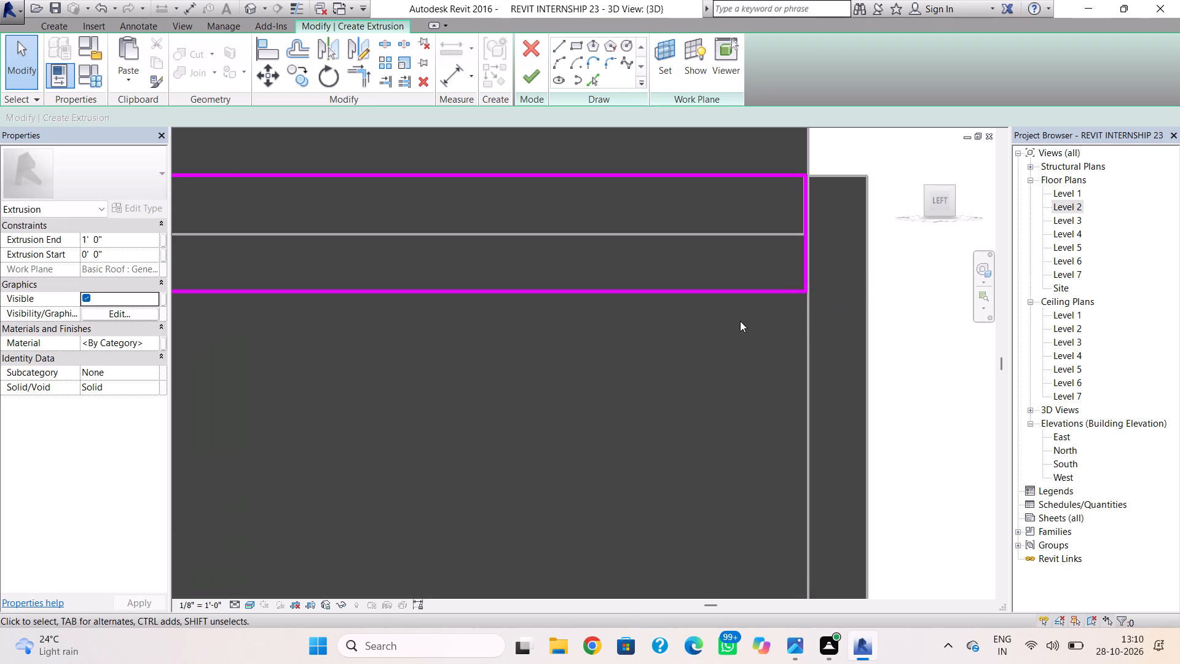
# Sketch a vertical rectangle about 2' wide and 10' high from the band's lower right corner down to the lower roof slab.
pyautogui.scroll(-5, 739, 321)
pyautogui.scroll(-3, 680, 331)
pyautogui.click(578, 46)
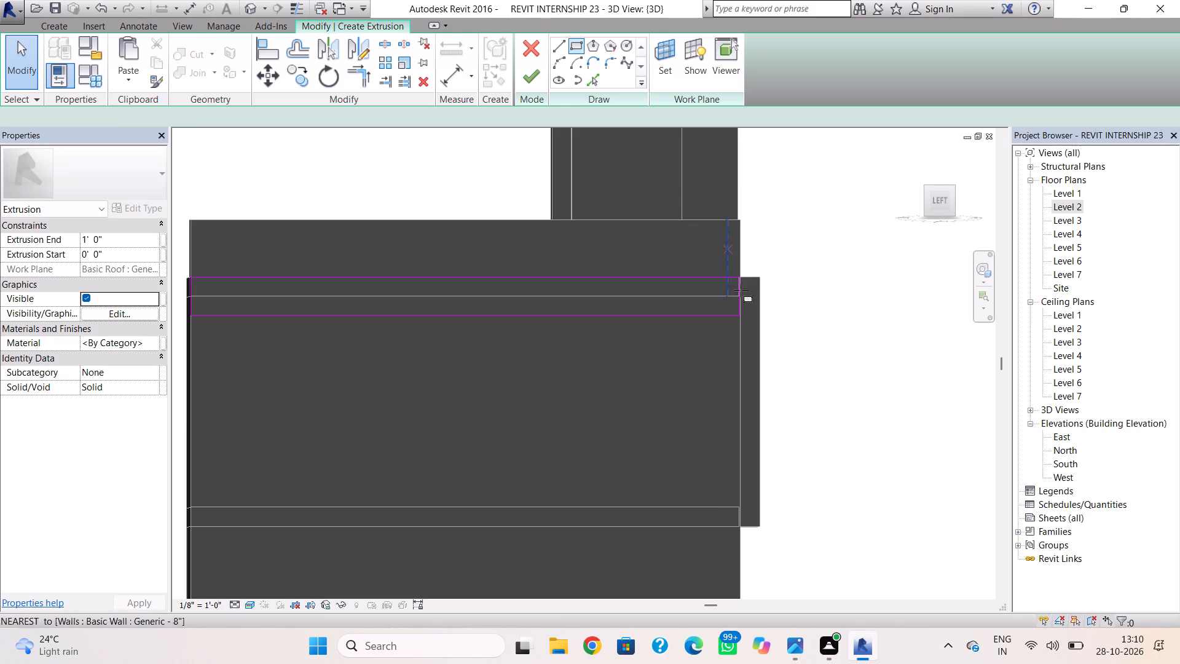
pyautogui.scroll(-2, 741, 346)
pyautogui.moveTo(740, 349); pyautogui.dragTo(744, 333, button='middle')
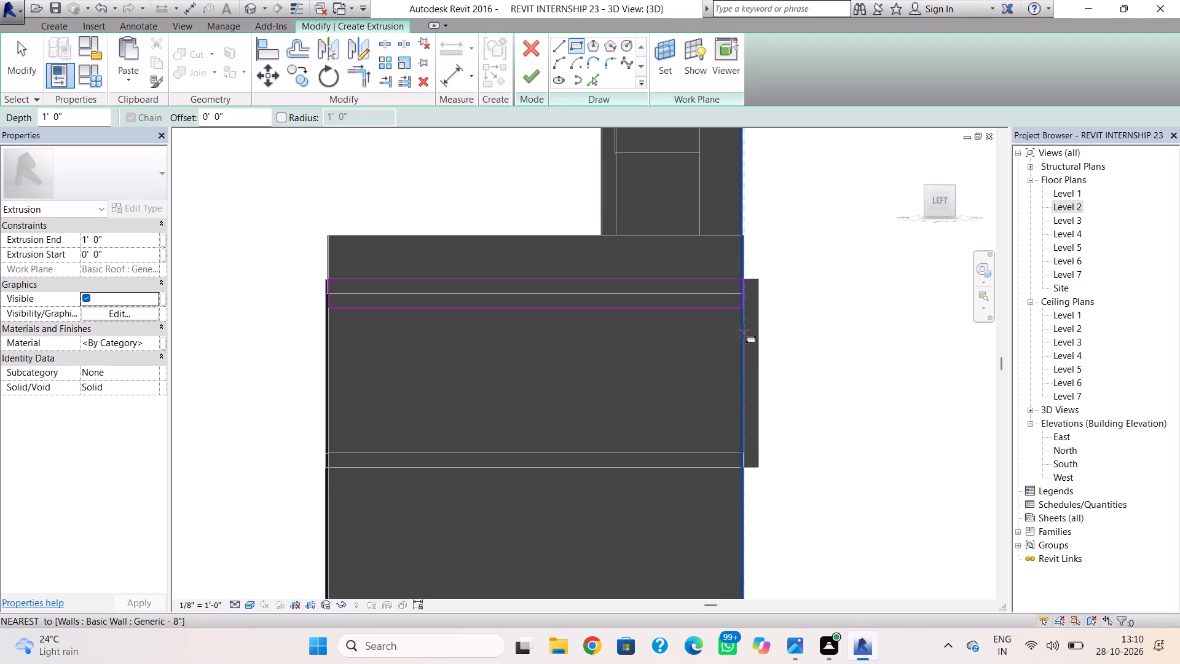
pyautogui.click(742, 310)
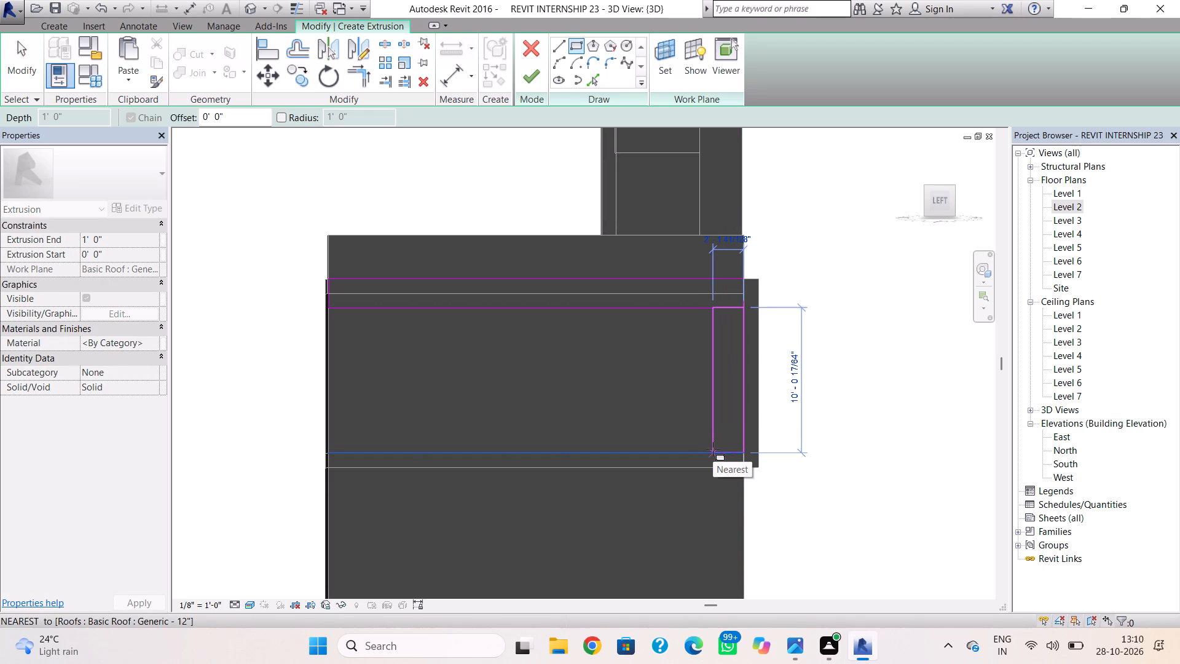
pyautogui.click(715, 449)
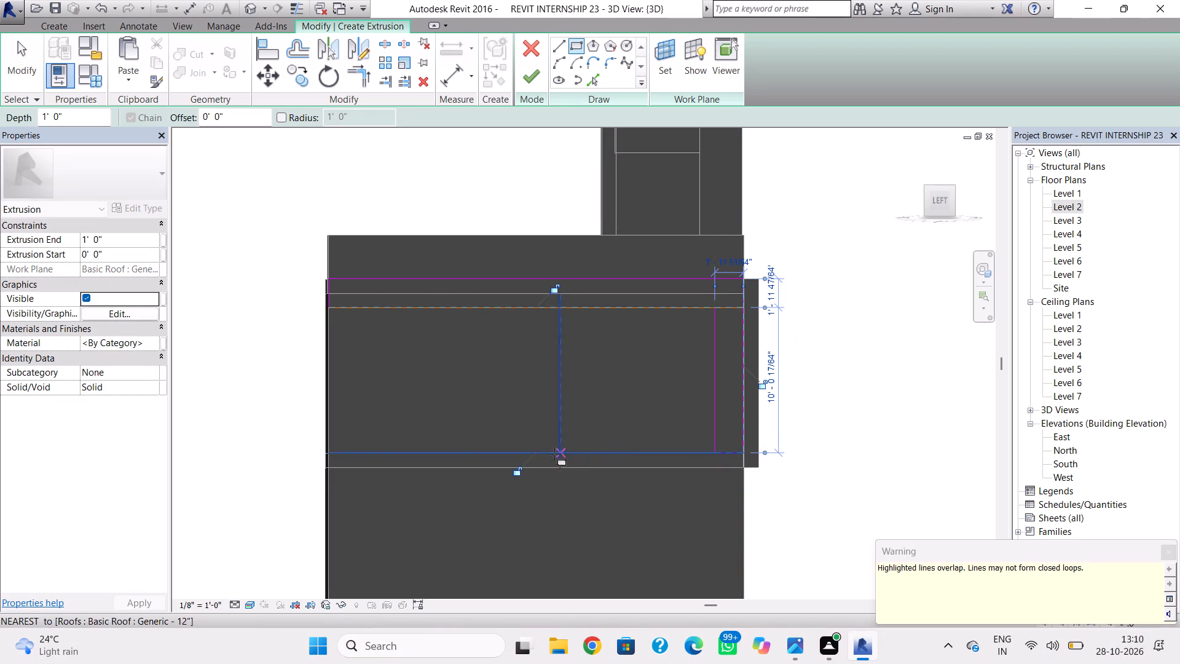
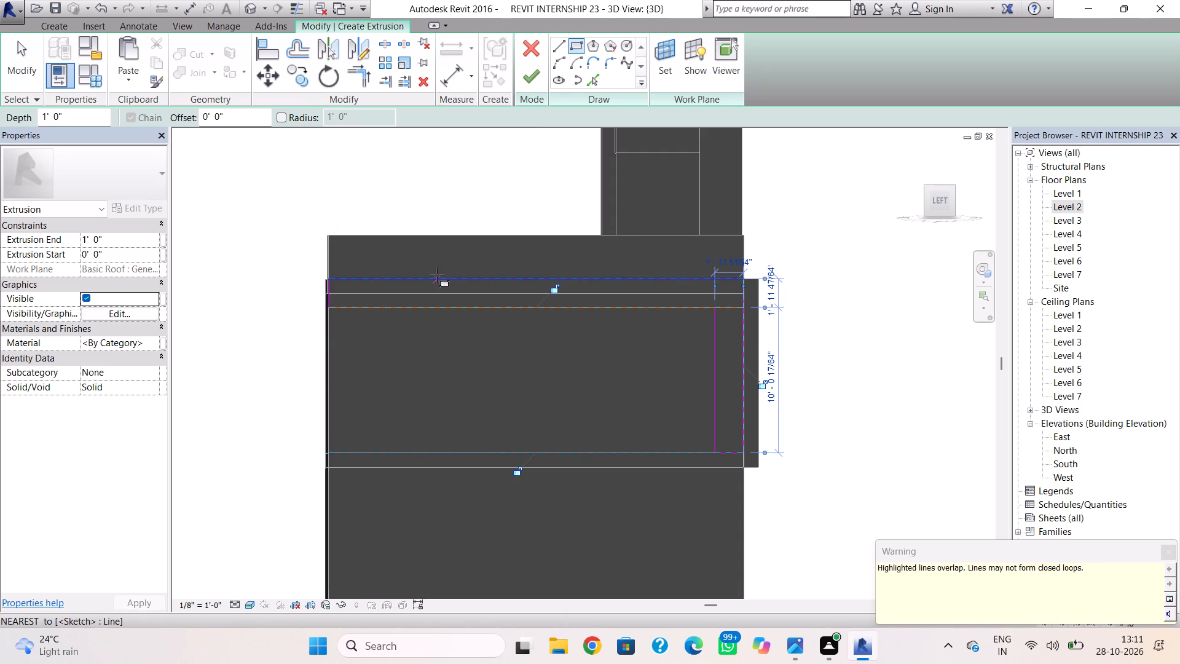
# Shorten the top band's lower line to the vertical band's inner corner and delete the short line dividing the two bands.
pyautogui.press('Escape')
pyautogui.press('Escape')
pyautogui.click(674, 306)
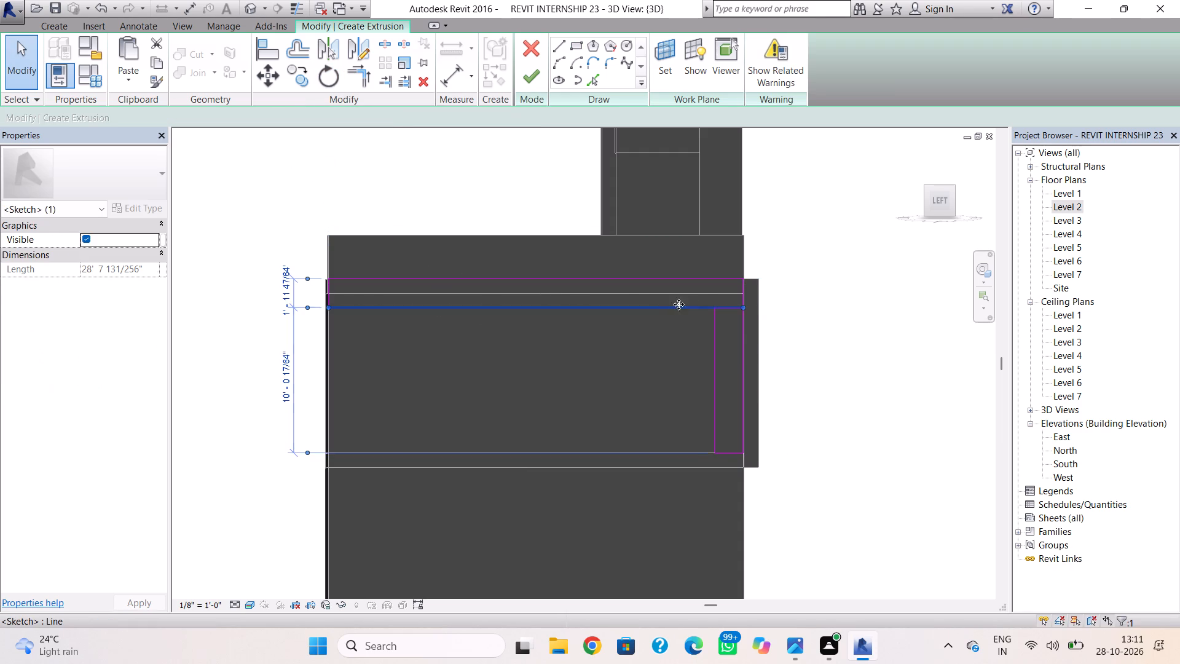
pyautogui.scroll(3, 744, 331)
pyautogui.moveTo(742, 293); pyautogui.dragTo(739, 294)
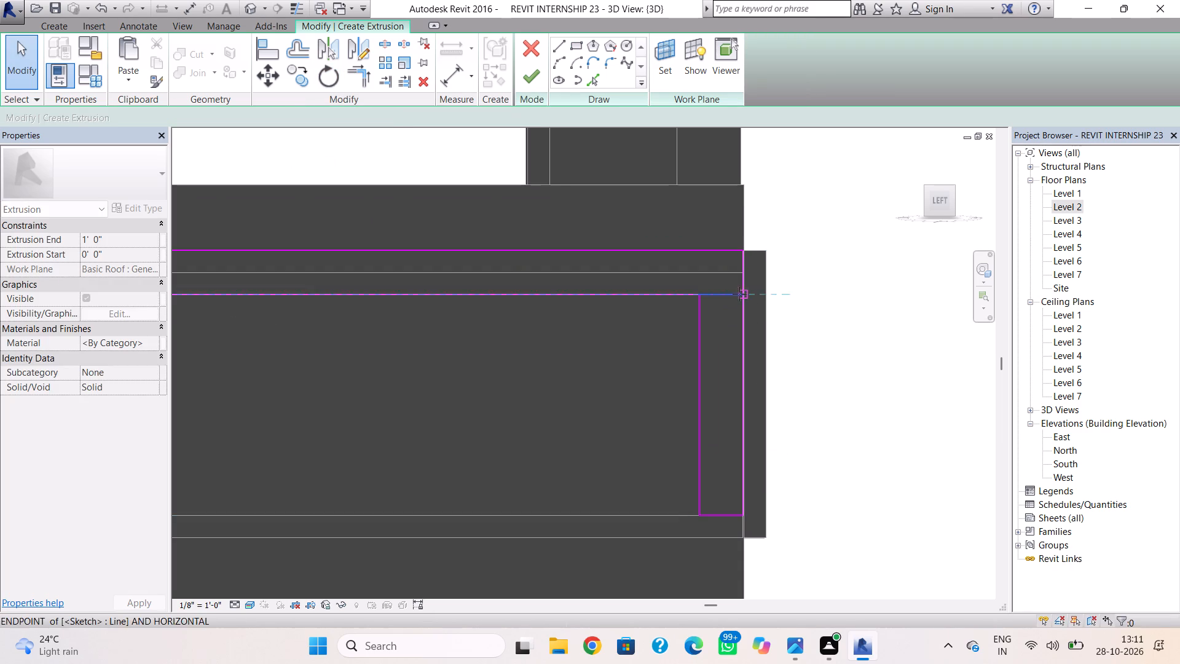
pyautogui.moveTo(739, 294); pyautogui.dragTo(699, 299)
pyautogui.click(708, 313)
pyautogui.click(723, 296)
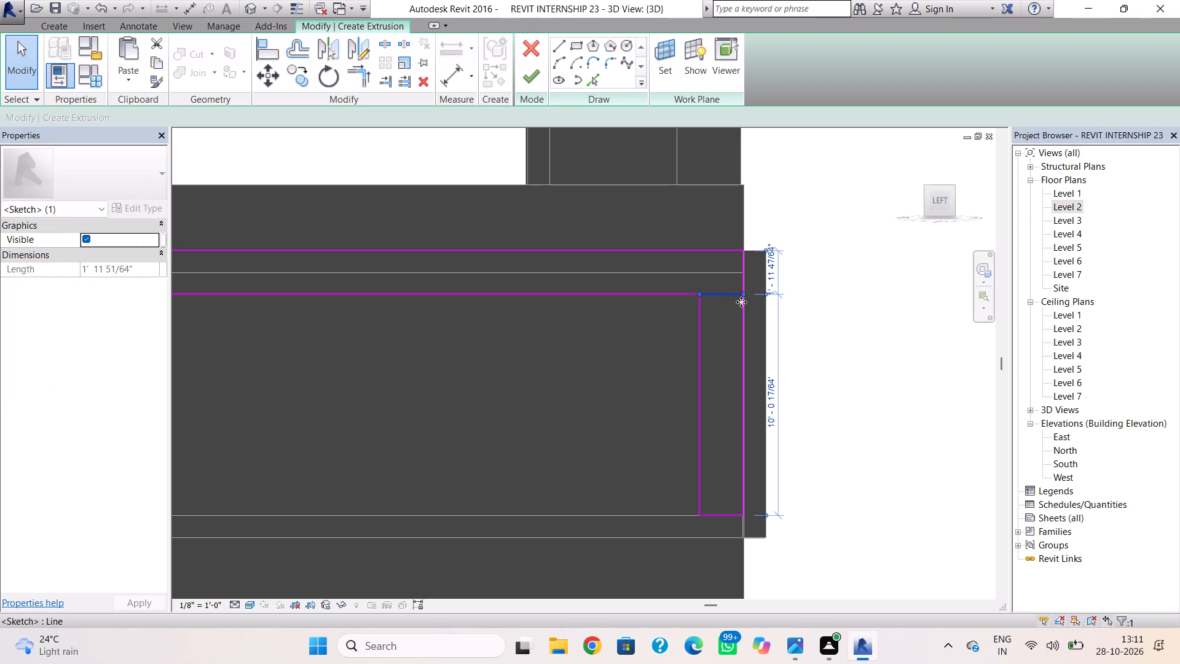
pyautogui.press('Delete')
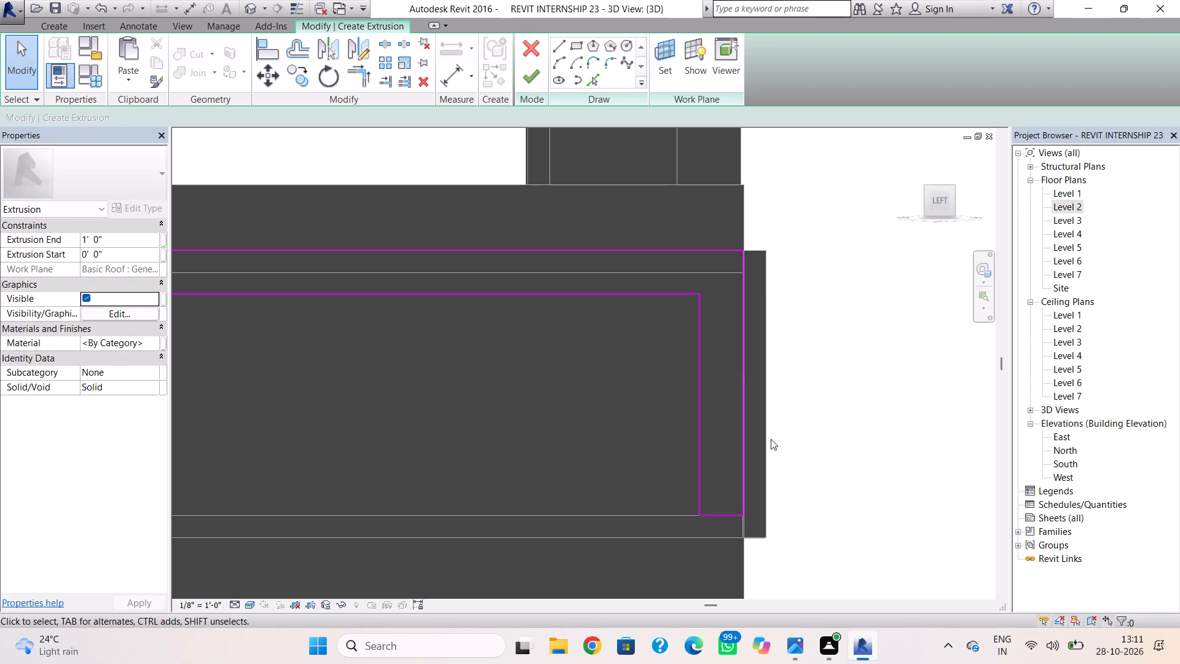
# Sketch a rectangle about 13'-3" by 1'-9" along the lower roof slab, starting from the vertical band's outer bottom corner.
pyautogui.scroll(-1, 744, 446)
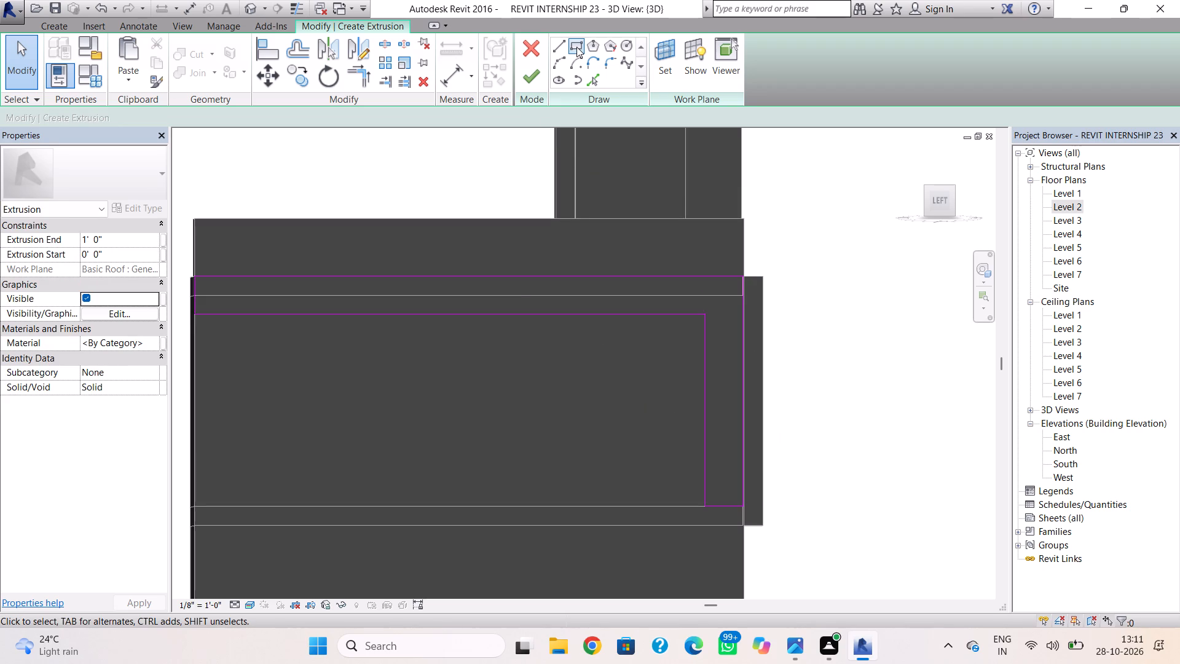
pyautogui.click(576, 47)
pyautogui.moveTo(756, 503); pyautogui.dragTo(753, 445, button='middle')
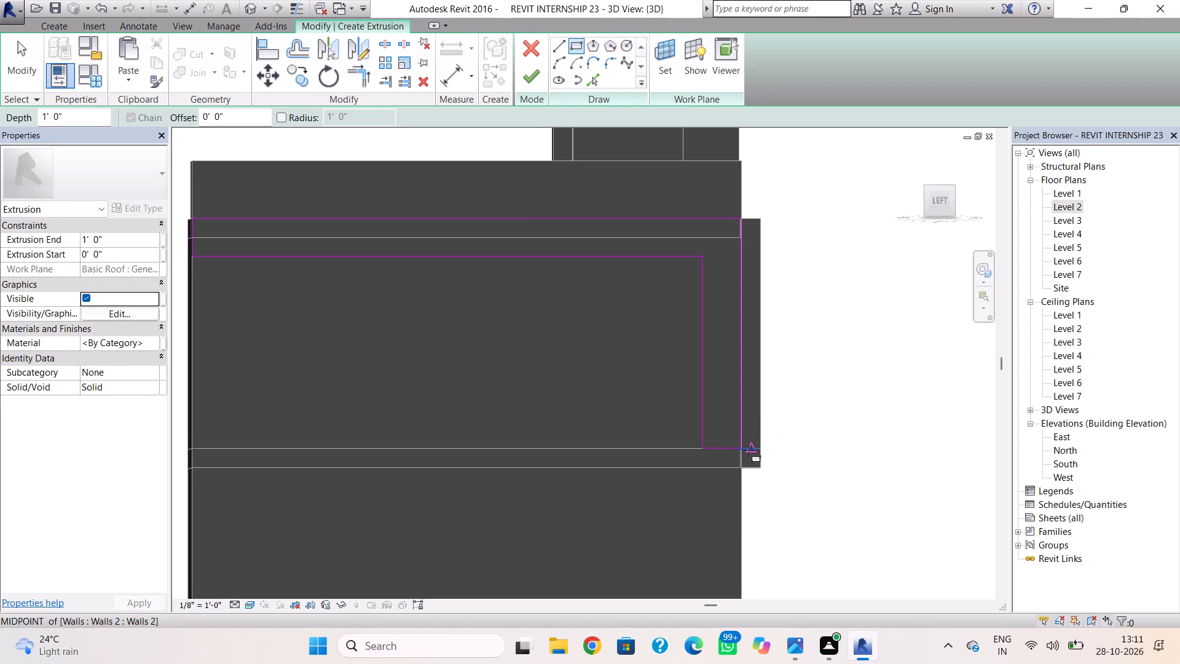
pyautogui.scroll(-1, 747, 453)
pyautogui.moveTo(747, 453); pyautogui.dragTo(762, 441, button='middle')
pyautogui.click(763, 438)
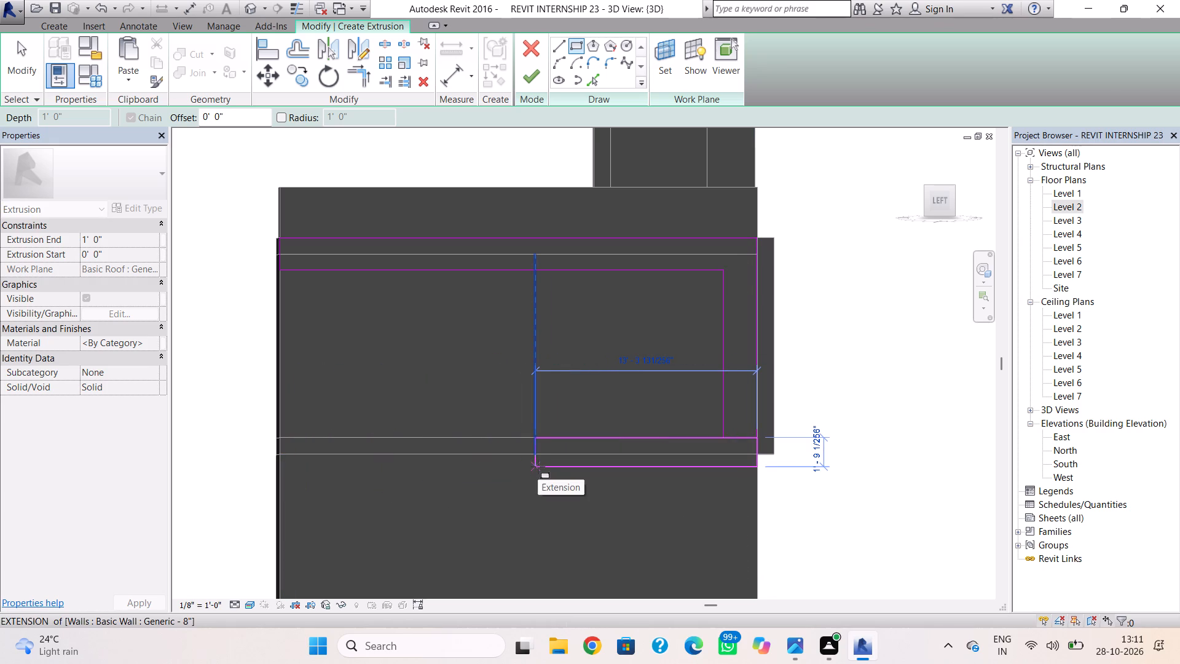
pyautogui.click(538, 467)
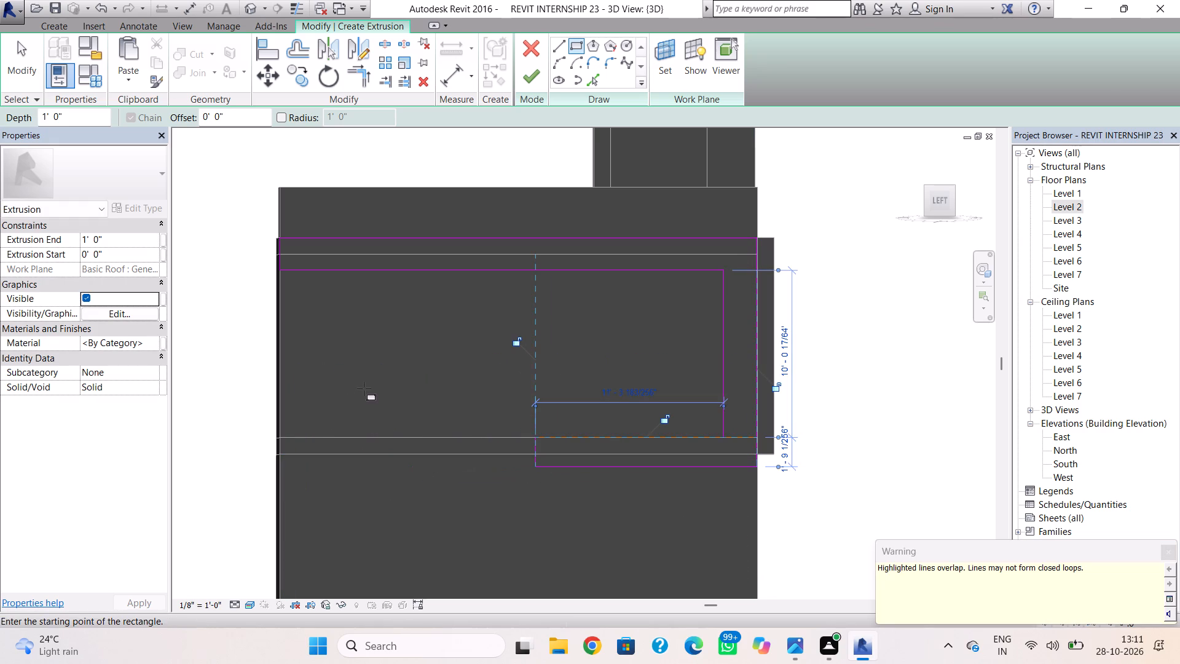
pyautogui.press('Escape')
pyautogui.press('Escape')
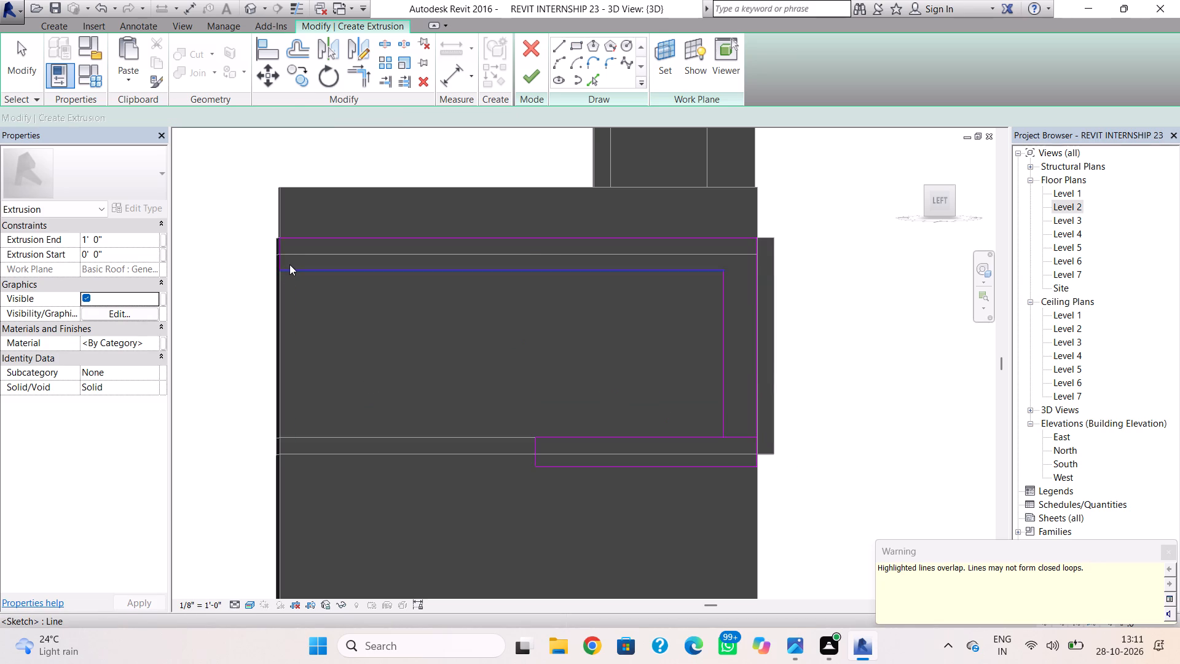
# Nudge the top band's short end line inward until it lines up with the free end of the bottom band.
pyautogui.click(285, 259)
pyautogui.press('Right')
pyautogui.press('Right')
pyautogui.press('Right')
pyautogui.press('Right')
pyautogui.press('Right')
pyautogui.press('Right')
pyautogui.press('Right')
pyautogui.press('Right')
pyautogui.press('Right')
pyautogui.press('Right')
pyautogui.press('Right')
pyautogui.press('Right')
pyautogui.press('Right')
pyautogui.press('Right')
pyautogui.press('Right')
pyautogui.press('Right')
pyautogui.press('Right')
pyautogui.press('Right')
pyautogui.press('Right')
pyautogui.press('Right')
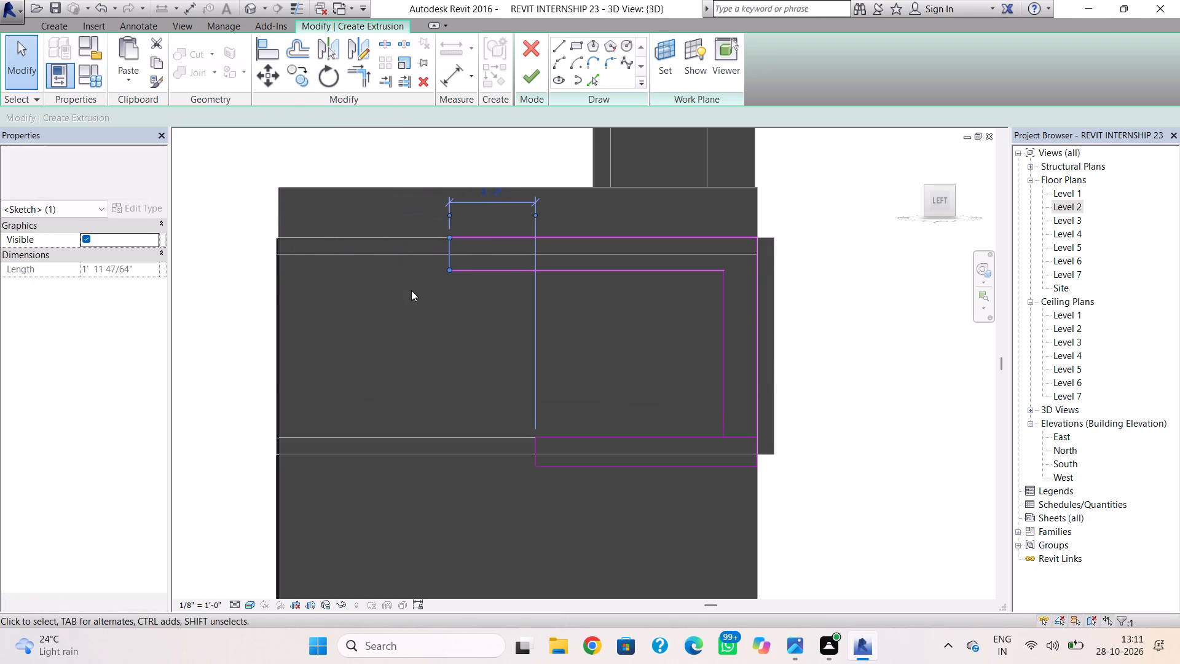
pyautogui.press('Right')
pyautogui.press('Right')
pyautogui.press('Right')
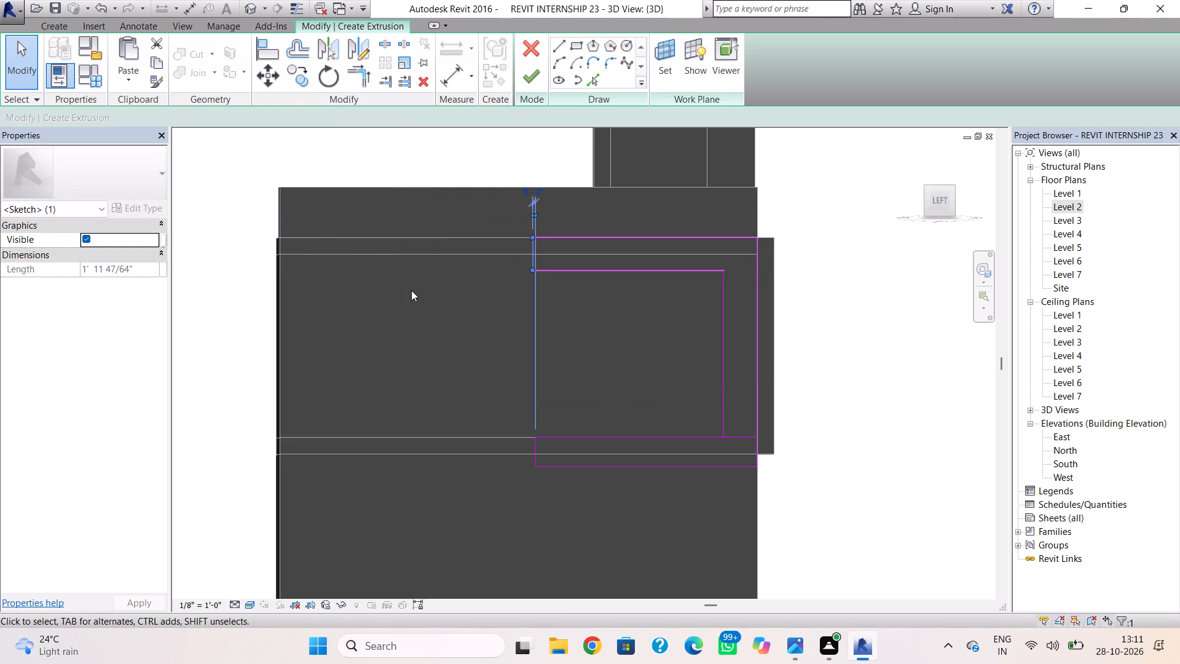
pyautogui.press('Right')
pyautogui.click(427, 342)
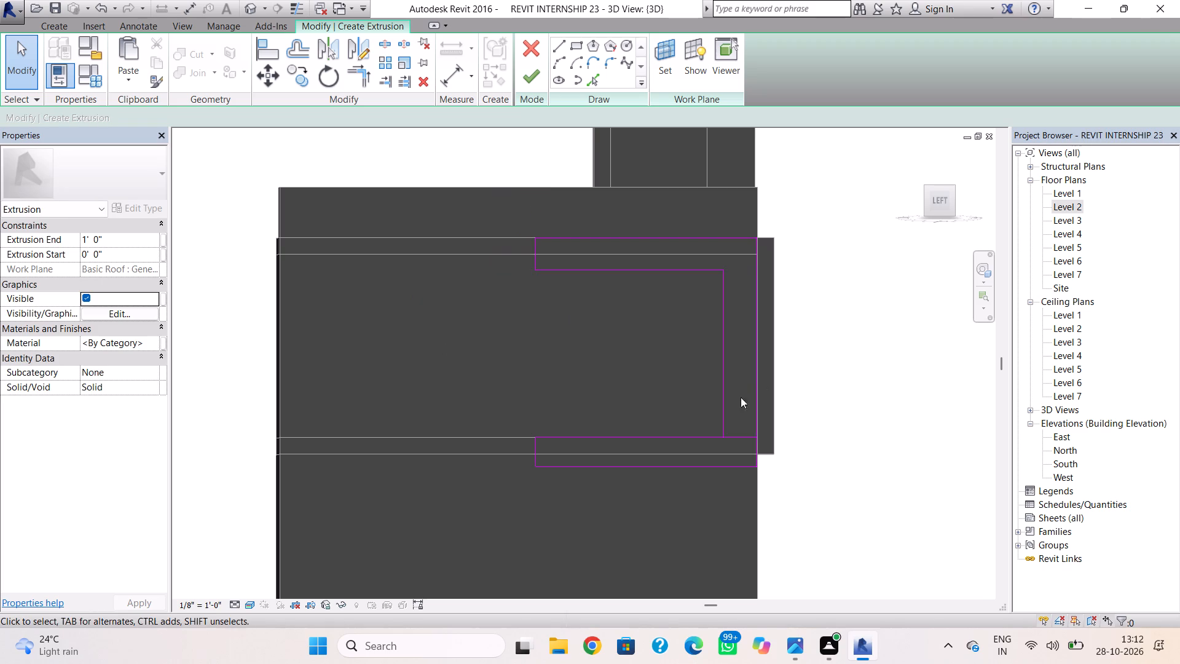
# Delete the overlapping lines between the vertical and bottom bands, and redraw the bottom band's upper line up to the vertical band's inner corner.
pyautogui.click(744, 433)
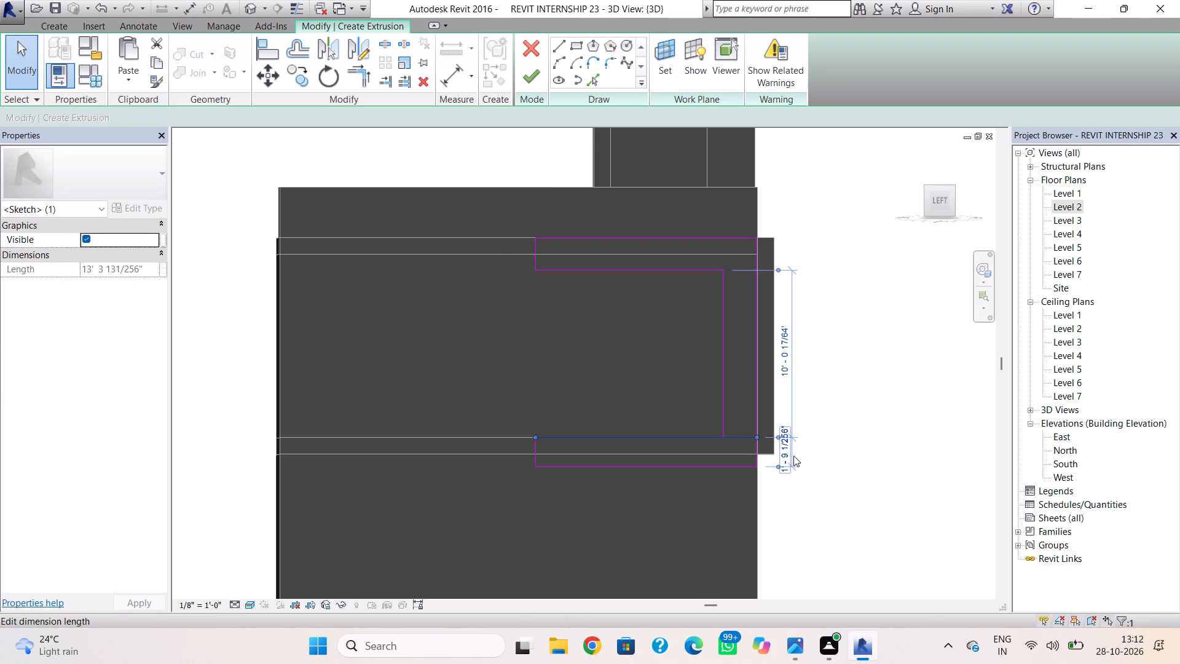
pyautogui.press('Delete')
pyautogui.click(748, 436)
pyautogui.press('Delete')
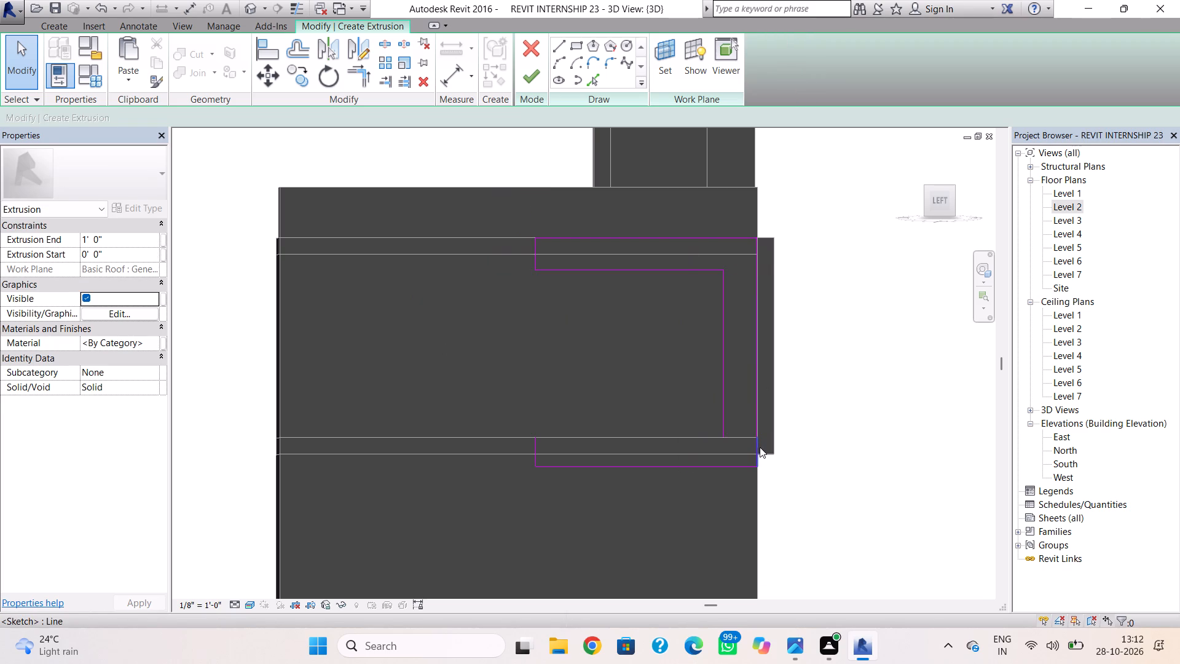
pyautogui.click(560, 51)
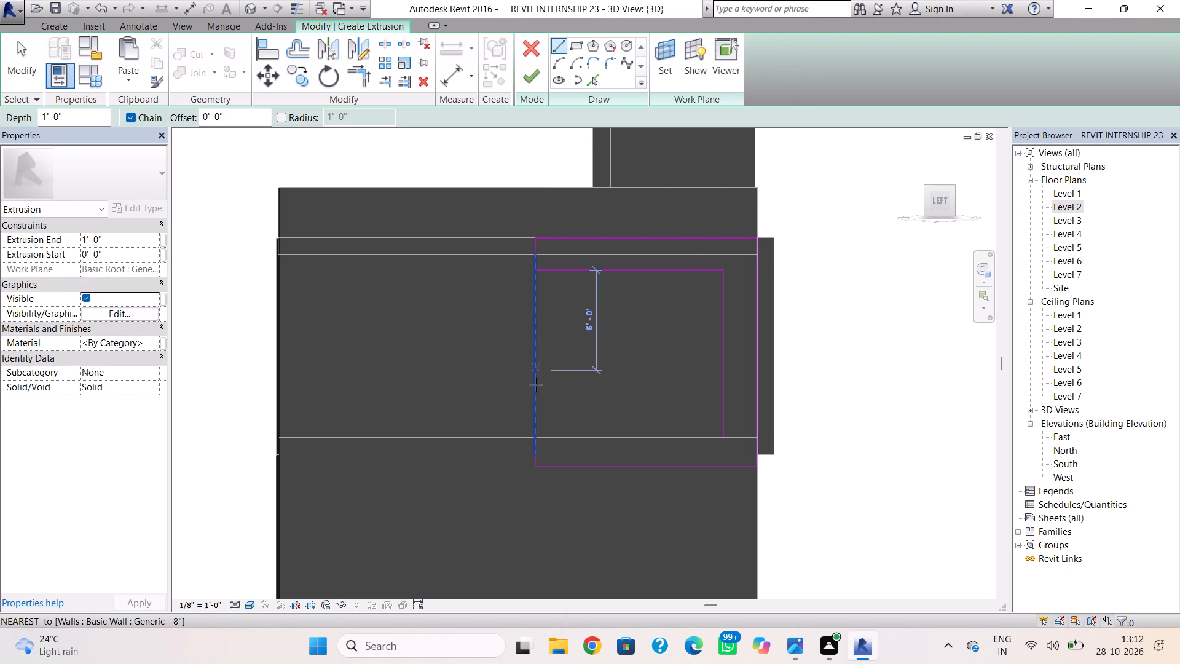
pyautogui.click(537, 440)
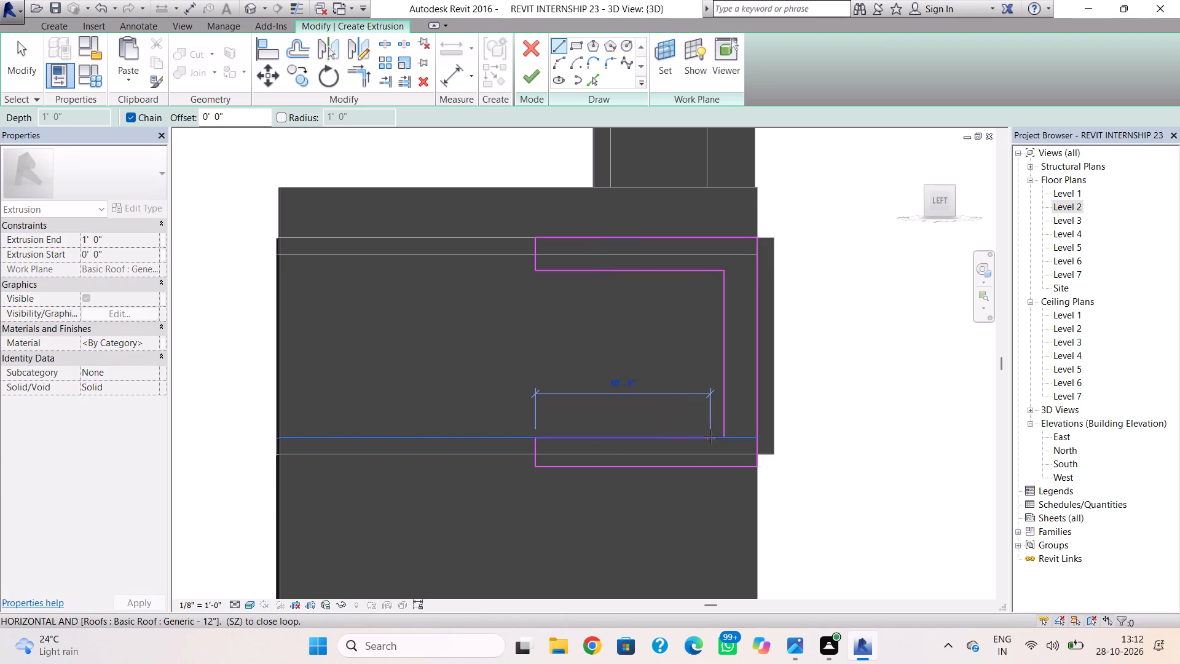
pyautogui.click(722, 435)
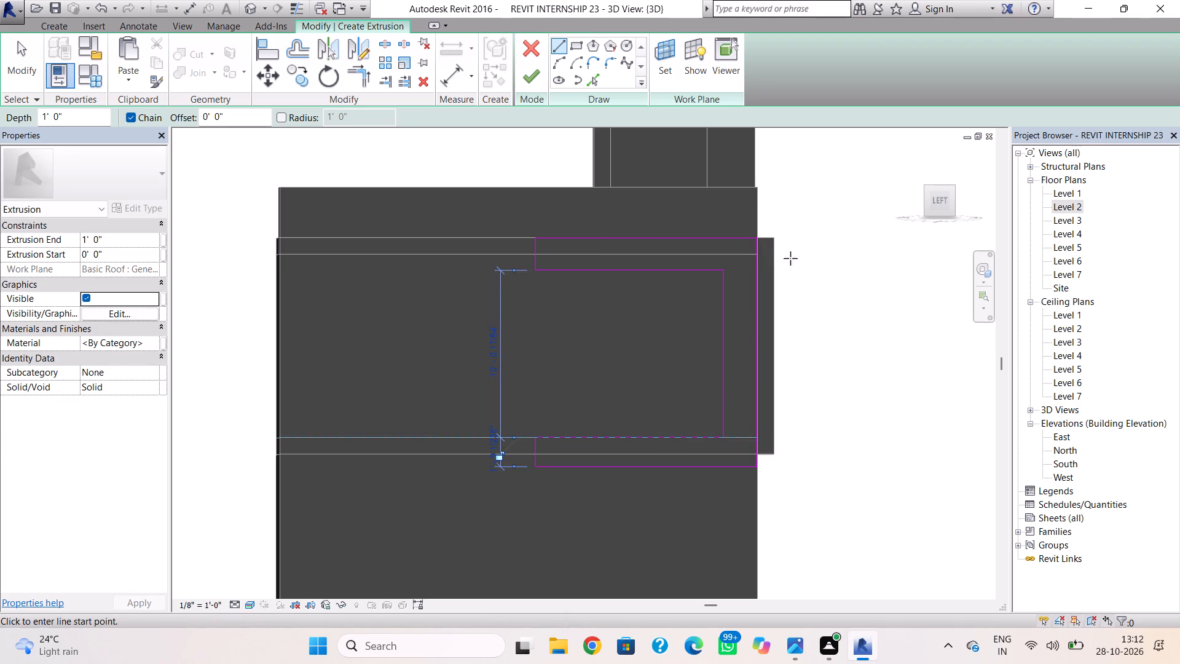
# Finish the C-shaped extrusion with its 1' depth and complete the in-place wall model.
pyautogui.click(543, 76)
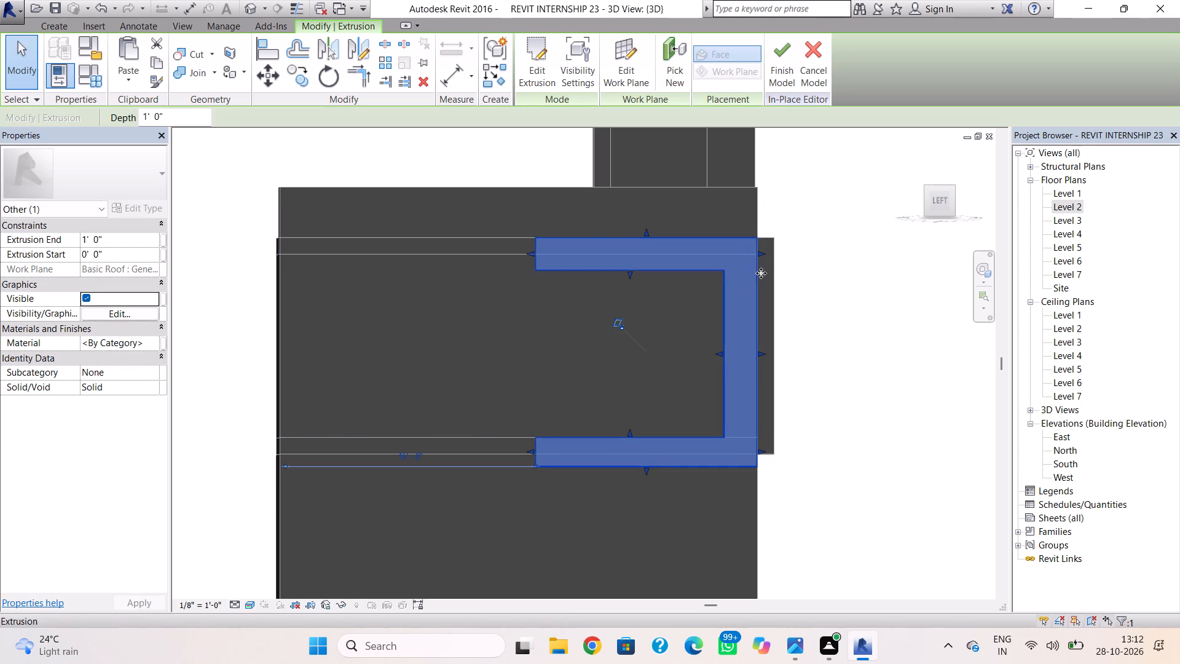
pyautogui.press('Escape')
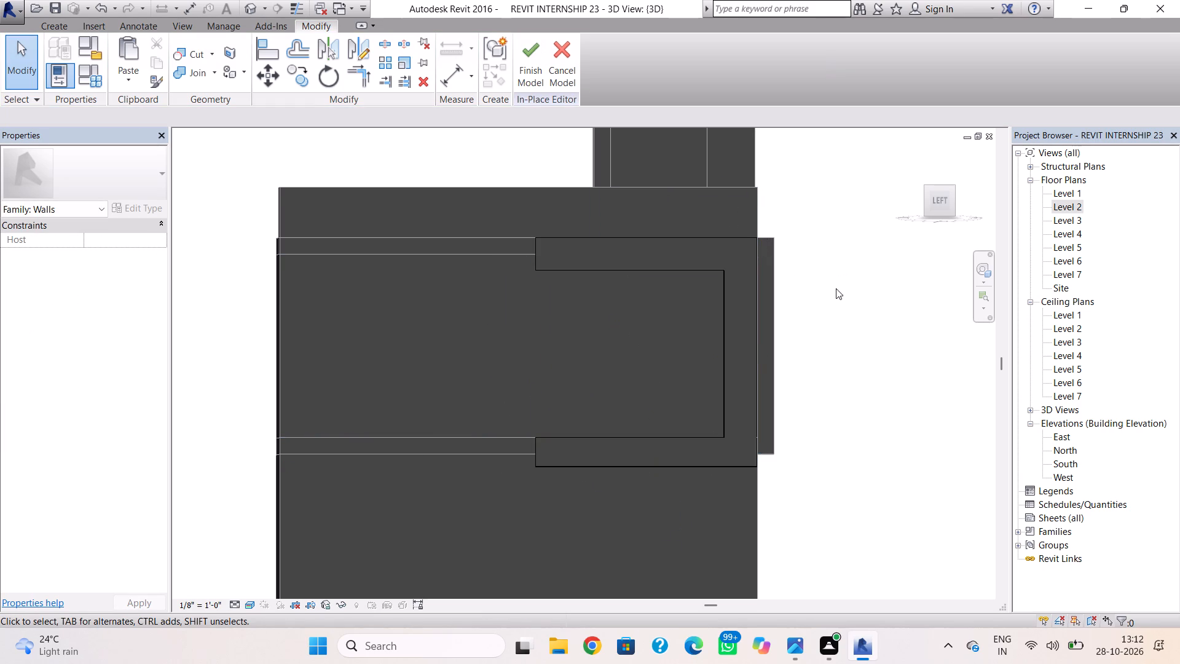
pyautogui.keyDown('shift'); pyautogui.moveTo(836, 291); pyautogui.dragTo(666, 339, button='right'); pyautogui.keyUp('shift')
pyautogui.click(518, 51)
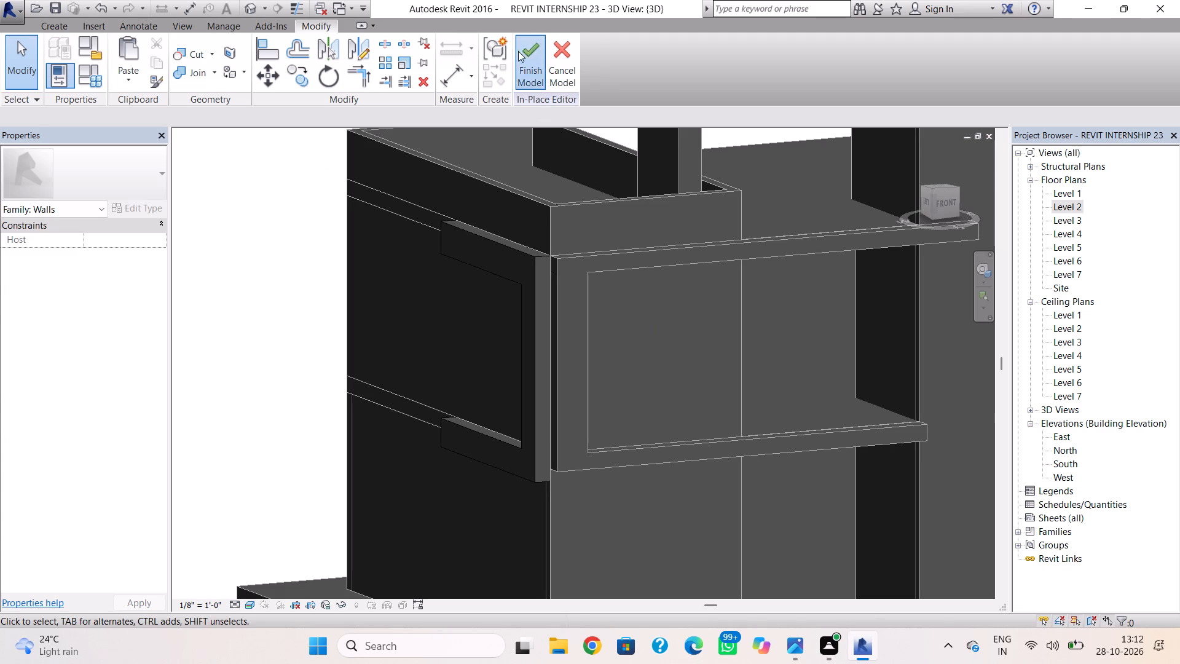
# Raise the underside of the left façade's frame to line up with the bottom edge of the front frame.
pyautogui.scroll(4, 565, 352)
pyautogui.click(553, 355)
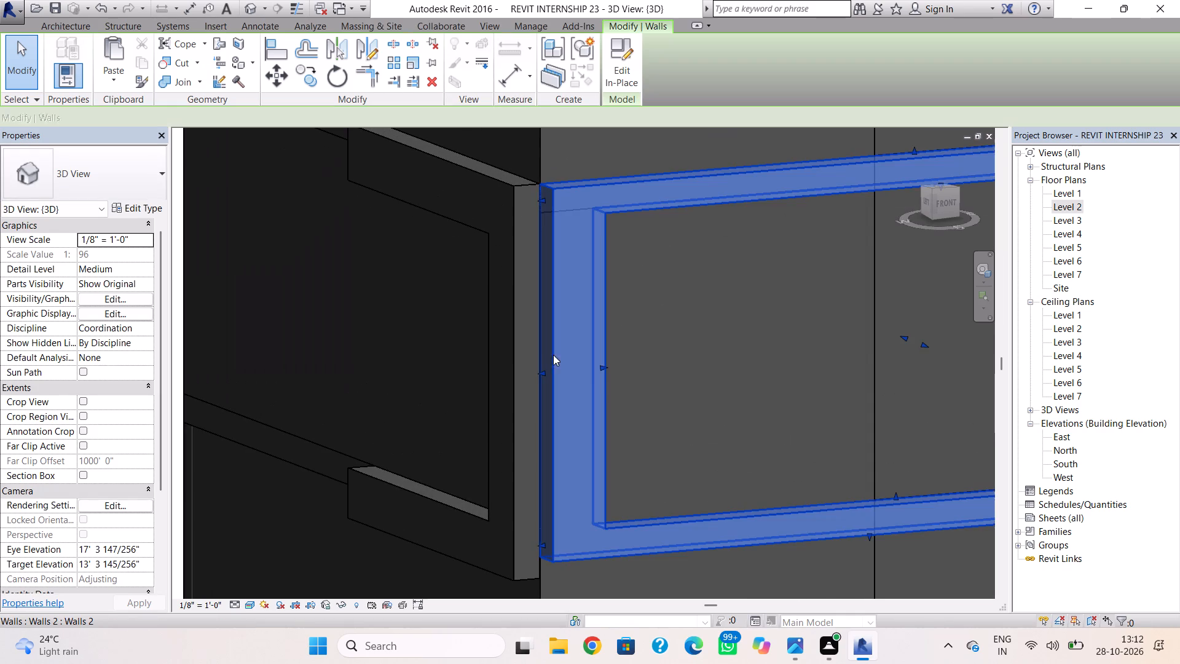
pyautogui.moveTo(562, 374); pyautogui.dragTo(549, 205, button='middle')
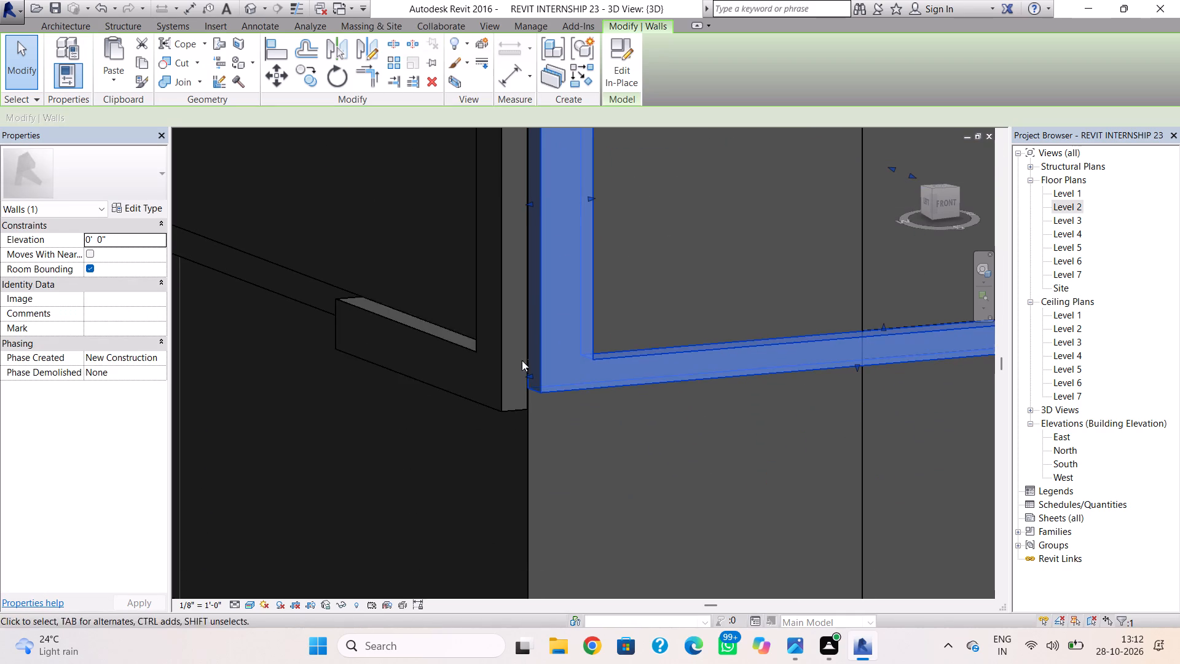
pyautogui.click(488, 397)
pyautogui.click(487, 403)
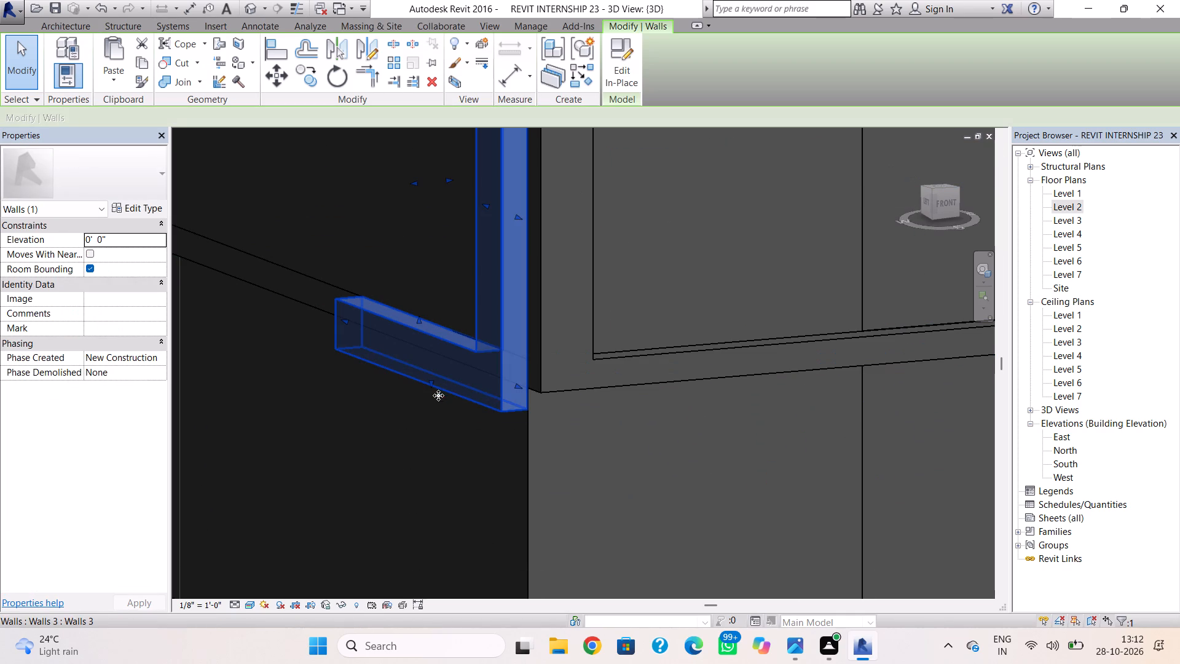
pyautogui.moveTo(432, 387); pyautogui.dragTo(444, 362)
pyautogui.scroll(-3, 370, 400)
pyautogui.keyDown('shift'); pyautogui.moveTo(382, 393); pyautogui.dragTo(487, 368, button='right'); pyautogui.keyUp('shift')
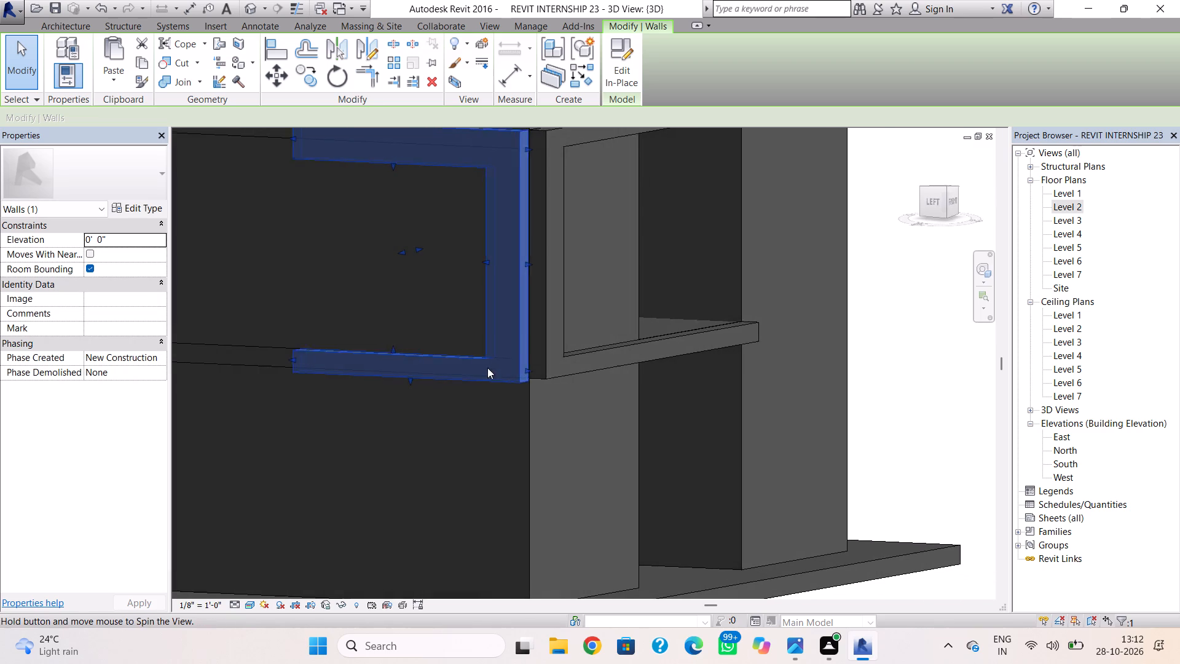
pyautogui.keyDown('shift'); pyautogui.moveTo(487, 368); pyautogui.dragTo(482, 369, button='right'); pyautogui.keyUp('shift')
pyautogui.keyDown('shift'); pyautogui.moveTo(481, 417); pyautogui.dragTo(515, 411, button='right'); pyautogui.keyUp('shift')
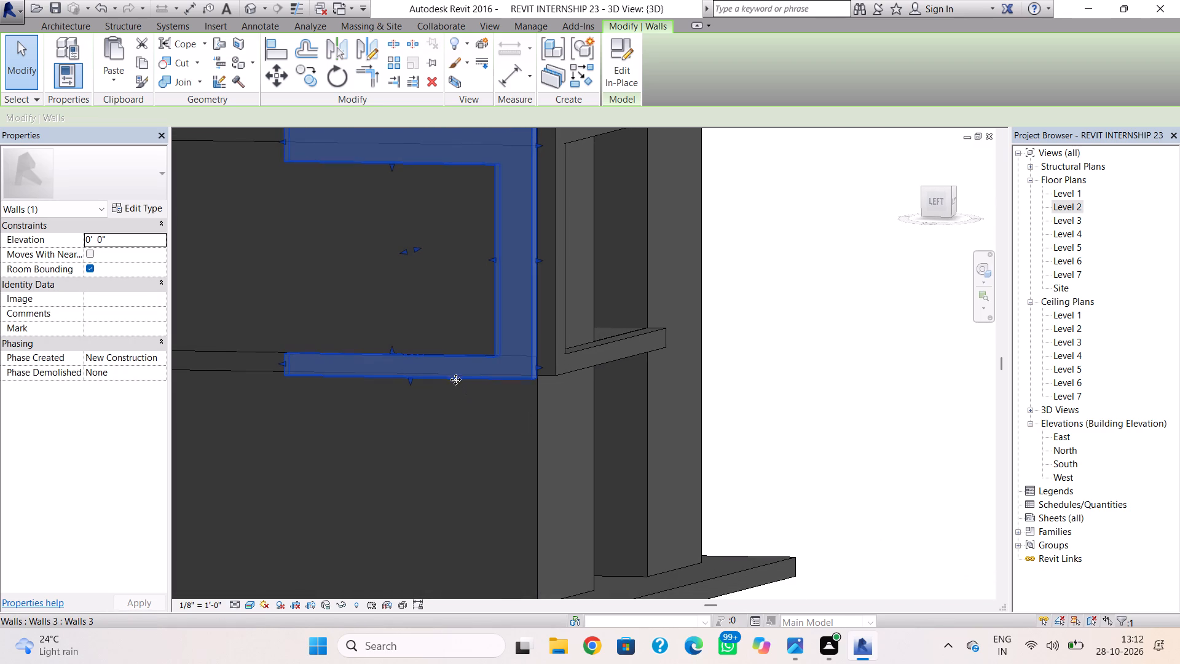
pyautogui.scroll(4, 447, 381)
pyautogui.moveTo(390, 379); pyautogui.dragTo(392, 376)
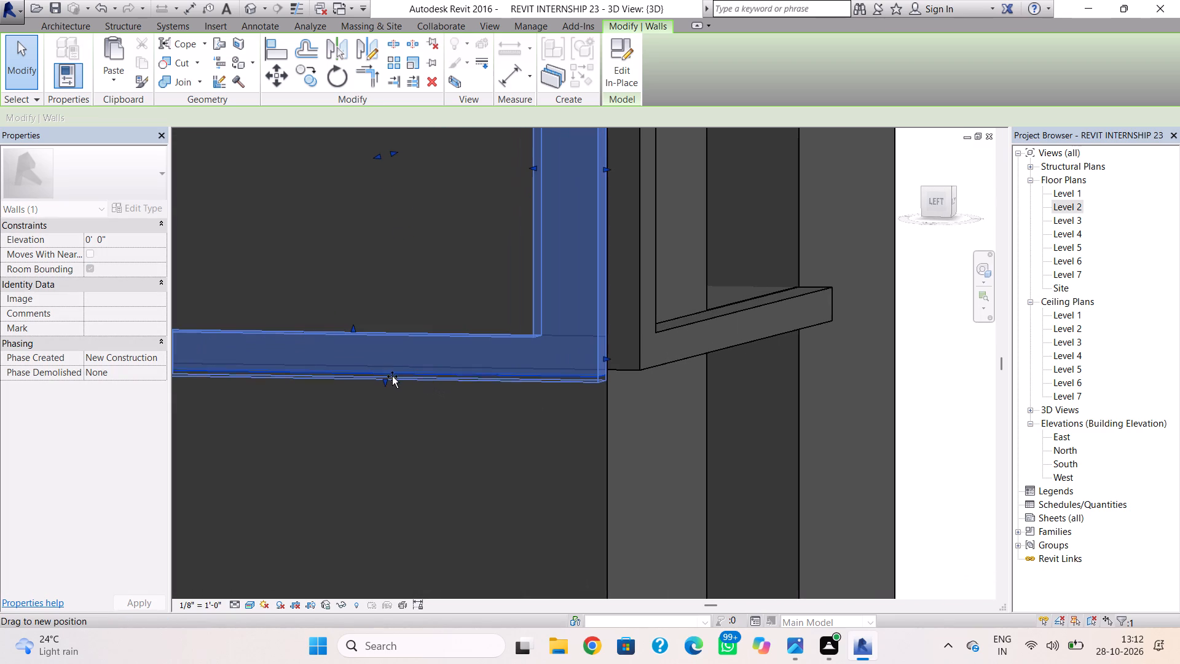
pyautogui.moveTo(392, 376); pyautogui.dragTo(400, 367)
pyautogui.click(395, 395)
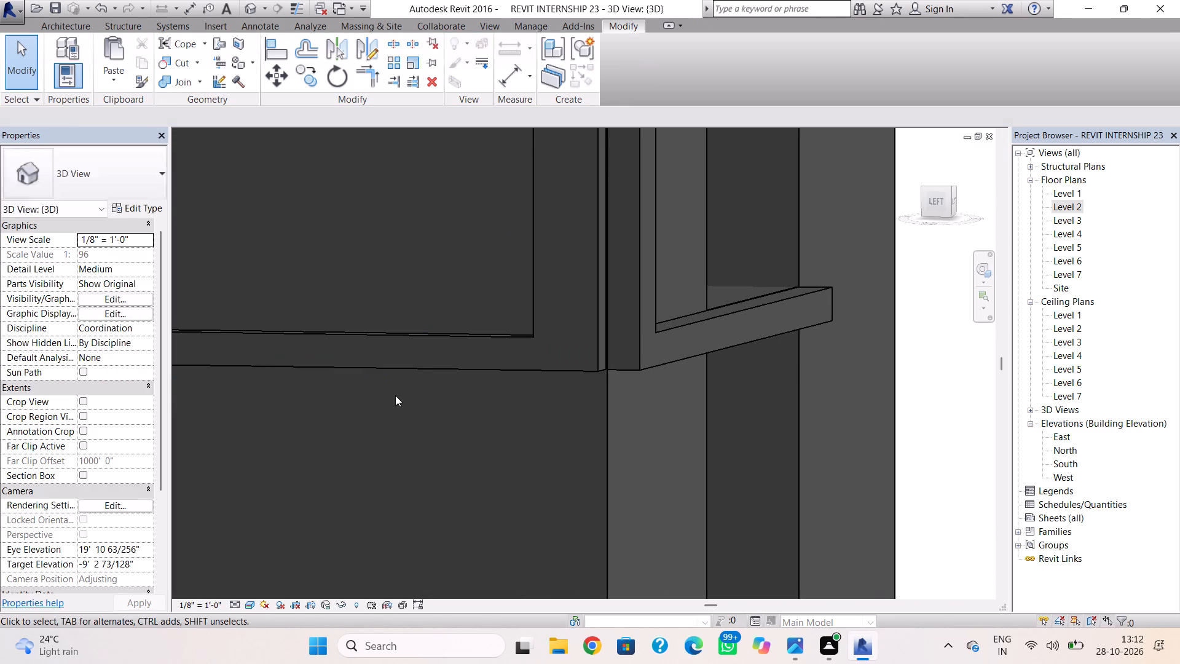
# Extend the end of the front frame sideways to the outer face of the left façade's frame, closing the corner.
pyautogui.scroll(-2, 434, 370)
pyautogui.moveTo(426, 387); pyautogui.dragTo(324, 467, button='middle')
pyautogui.keyDown('shift'); pyautogui.moveTo(366, 419); pyautogui.dragTo(289, 434, button='right'); pyautogui.keyUp('shift')
pyautogui.click(410, 326)
pyautogui.scroll(4, 422, 320)
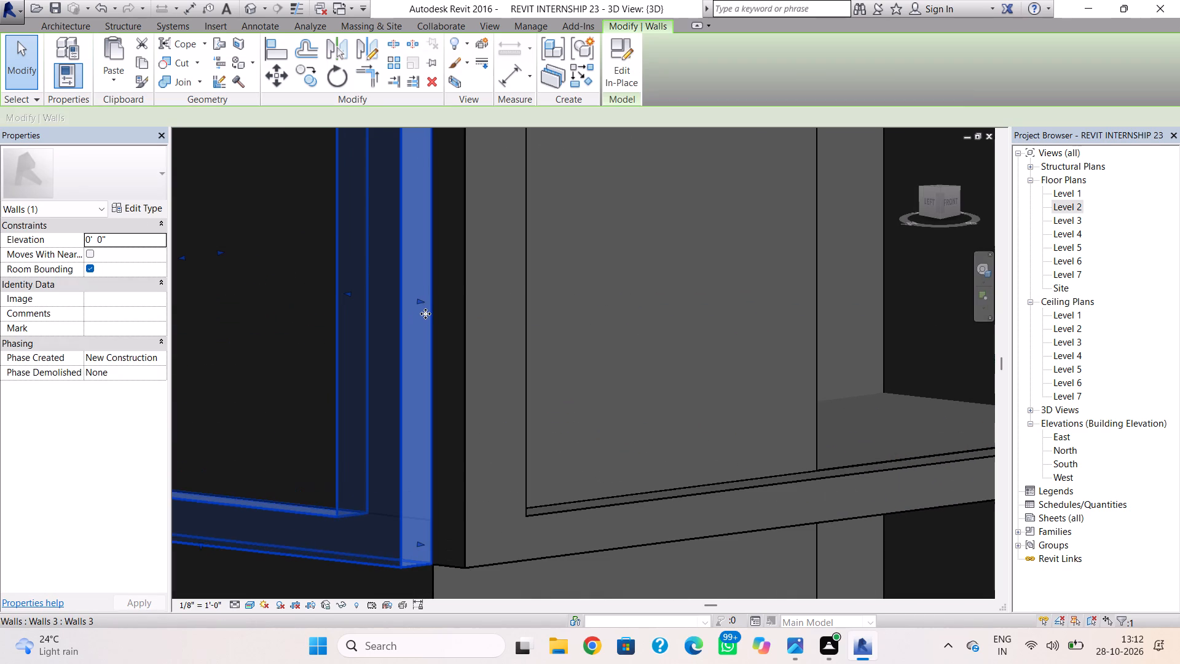
pyautogui.click(447, 313)
pyautogui.click(461, 314)
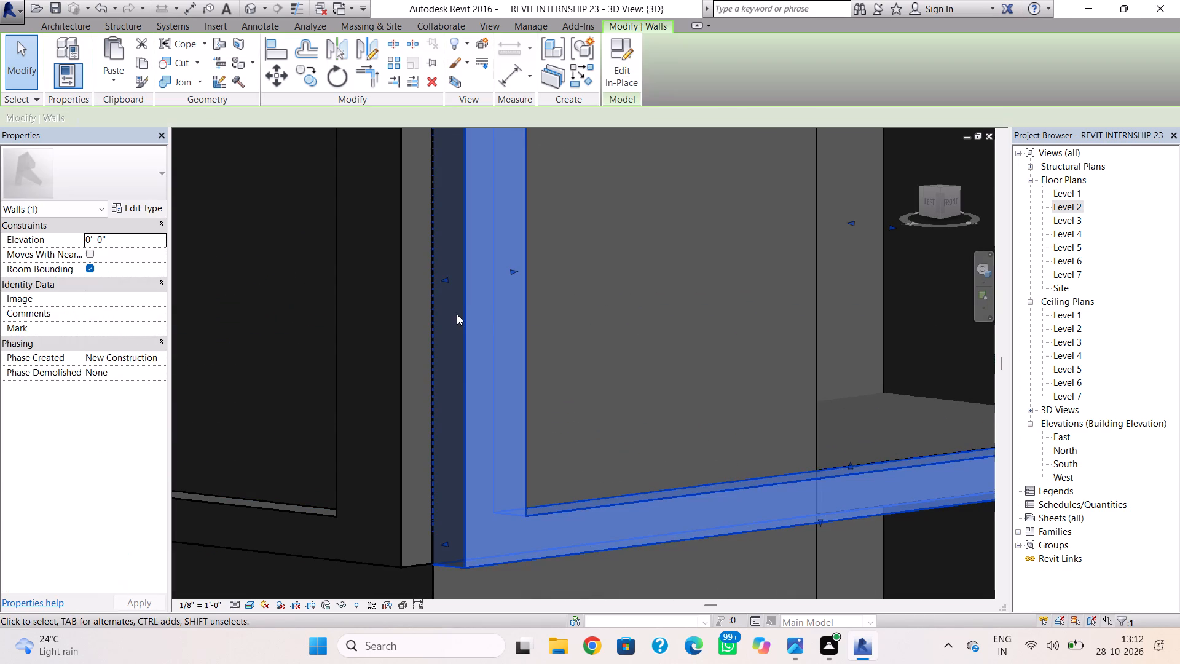
pyautogui.moveTo(445, 280); pyautogui.dragTo(419, 299)
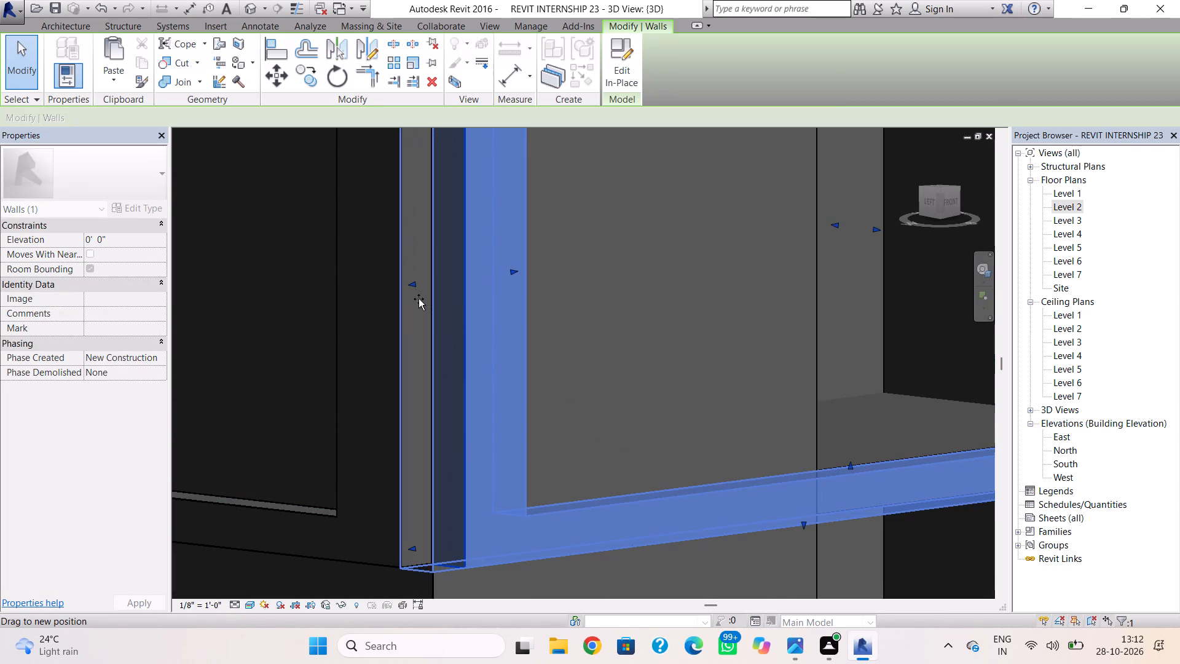
pyautogui.moveTo(419, 299); pyautogui.dragTo(420, 299)
pyautogui.press('Escape')
pyautogui.scroll(-3, 358, 318)
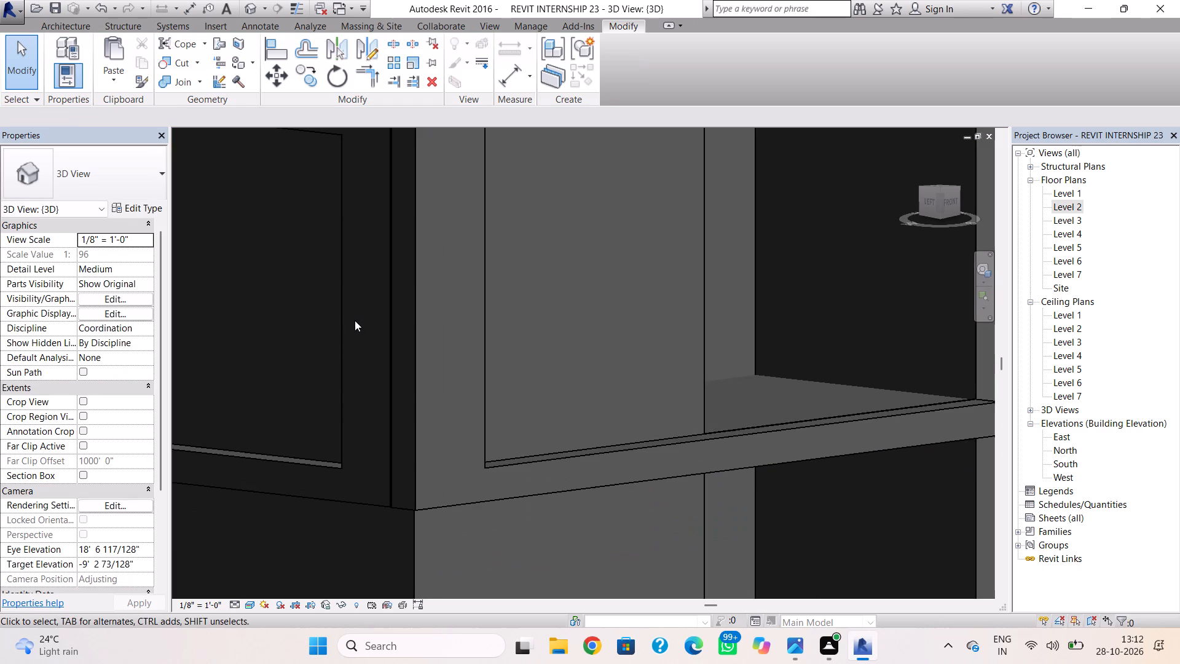
# Narrow the front frame's vertical band slightly by moving its inner edge towards the corner with the left façade's frame.
pyautogui.keyDown('shift'); pyautogui.moveTo(355, 320); pyautogui.dragTo(471, 377, button='right'); pyautogui.keyUp('shift')
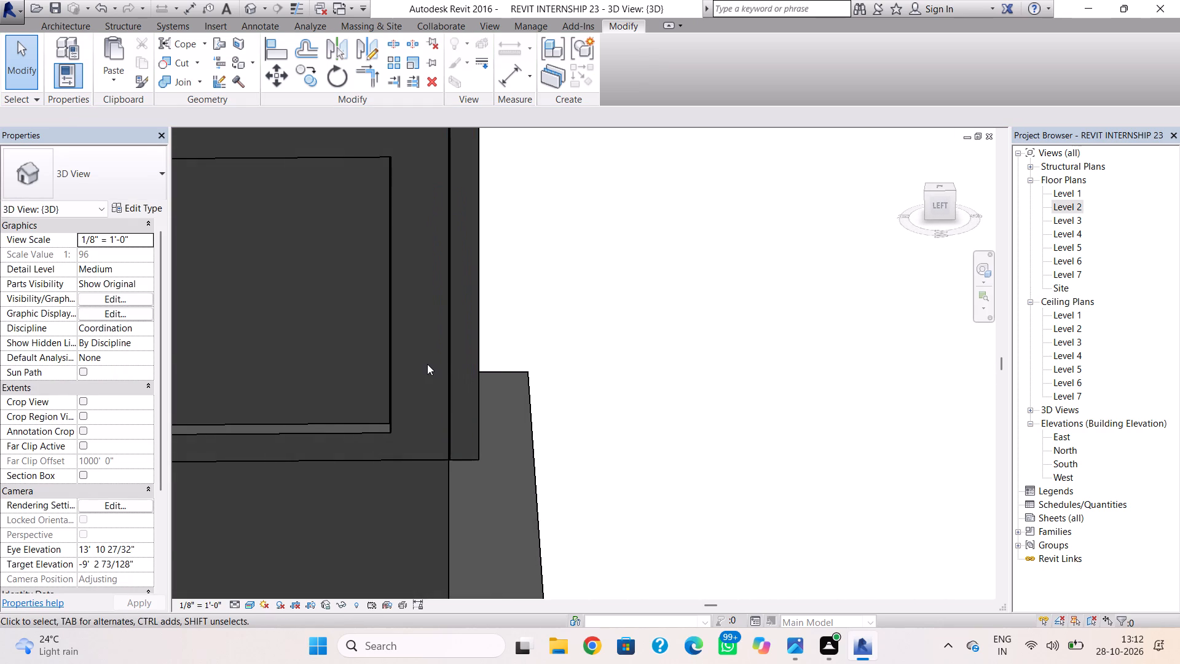
pyautogui.click(444, 355)
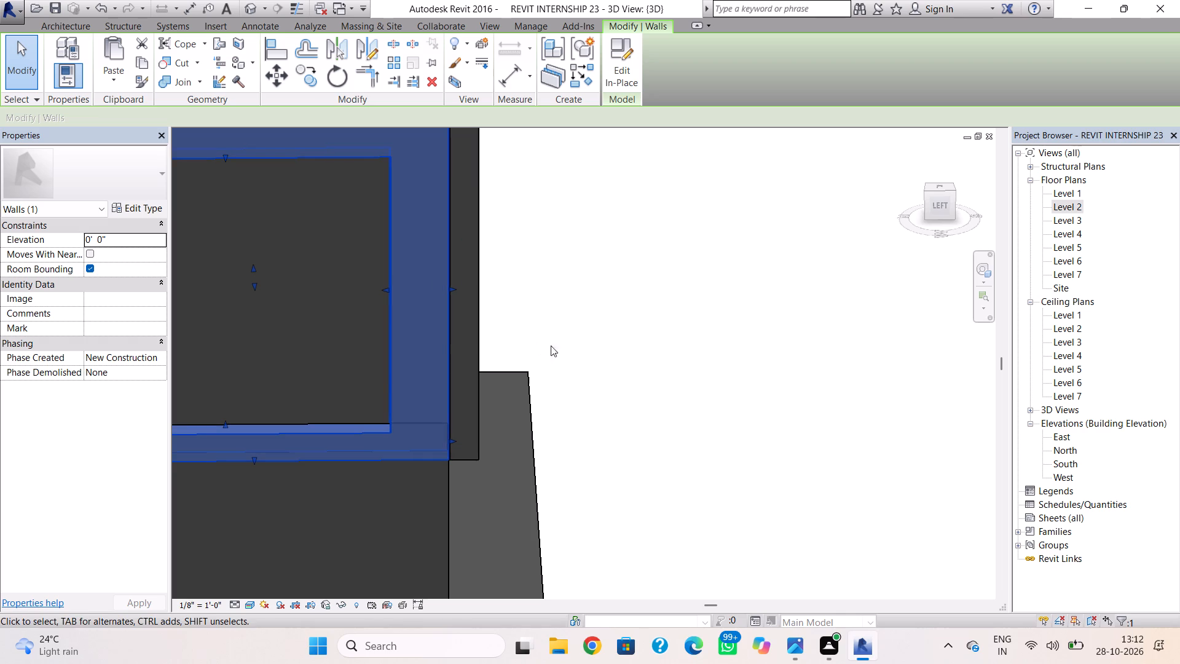
pyautogui.keyDown('shift'); pyautogui.moveTo(595, 345); pyautogui.dragTo(460, 379, button='right'); pyautogui.keyUp('shift')
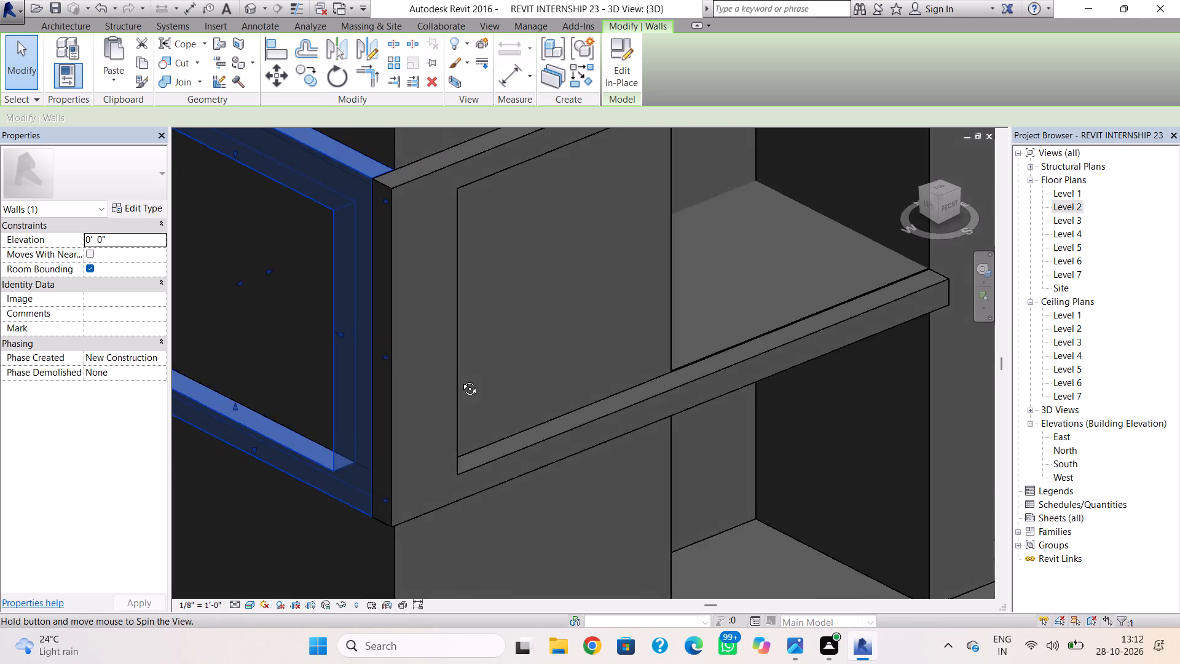
pyautogui.keyDown('shift'); pyautogui.moveTo(460, 379); pyautogui.dragTo(452, 381, button='right'); pyautogui.keyUp('shift')
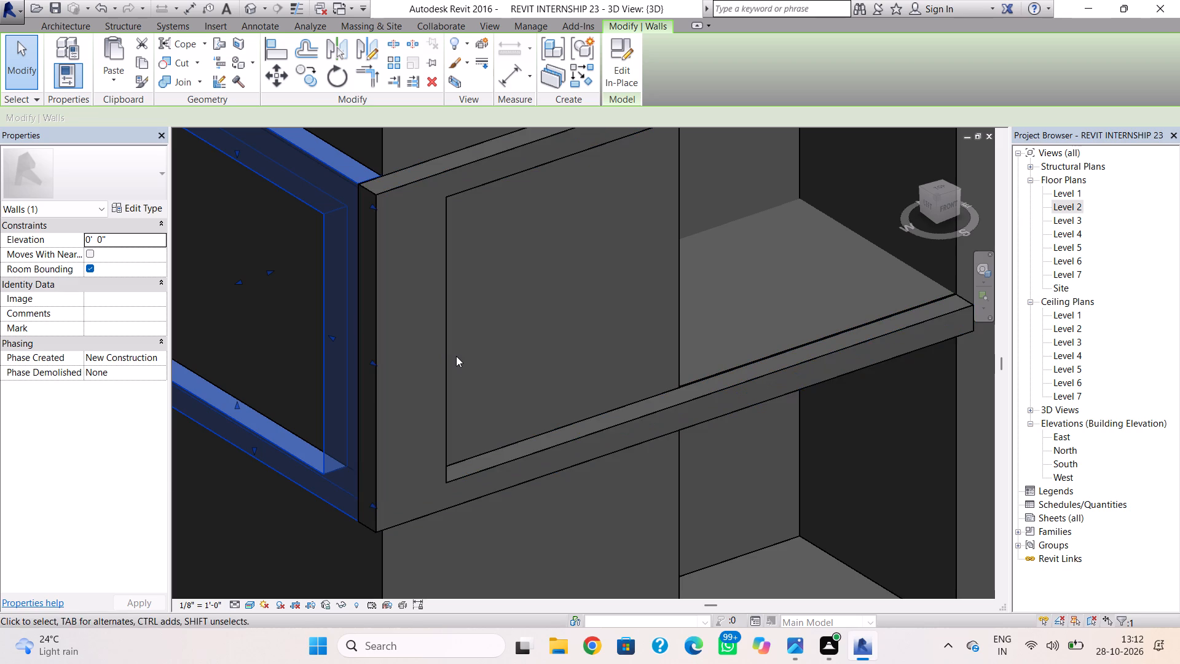
pyautogui.scroll(2, 455, 358)
pyautogui.click(445, 363)
pyautogui.scroll(4, 438, 354)
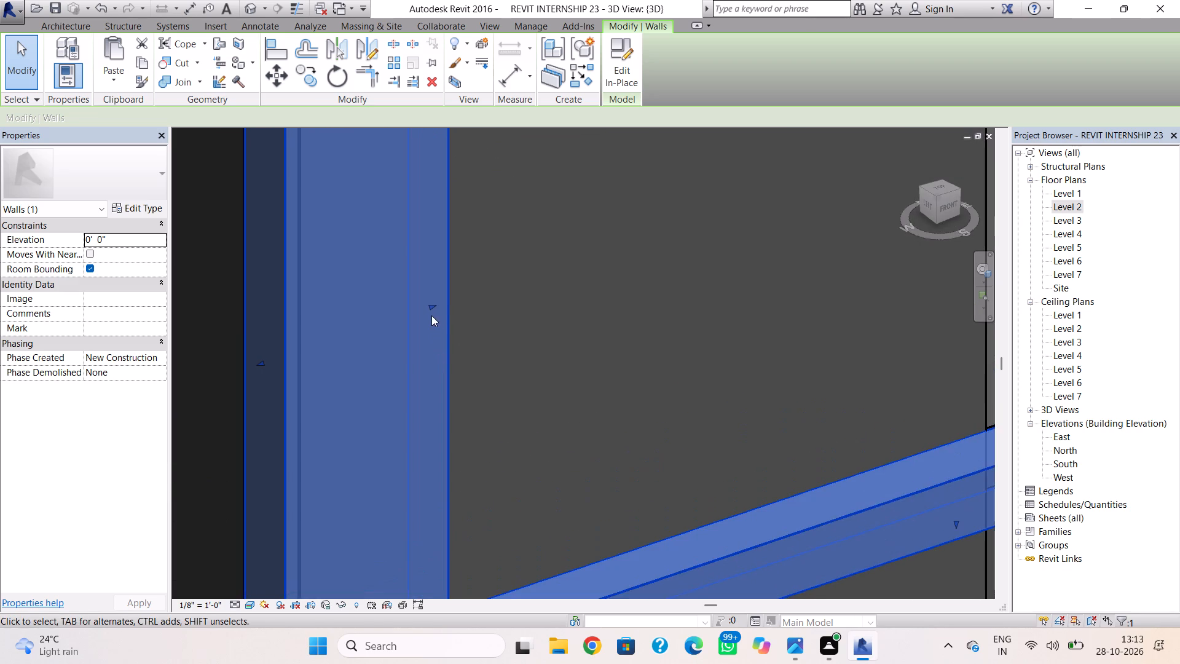
pyautogui.moveTo(429, 306); pyautogui.dragTo(419, 315)
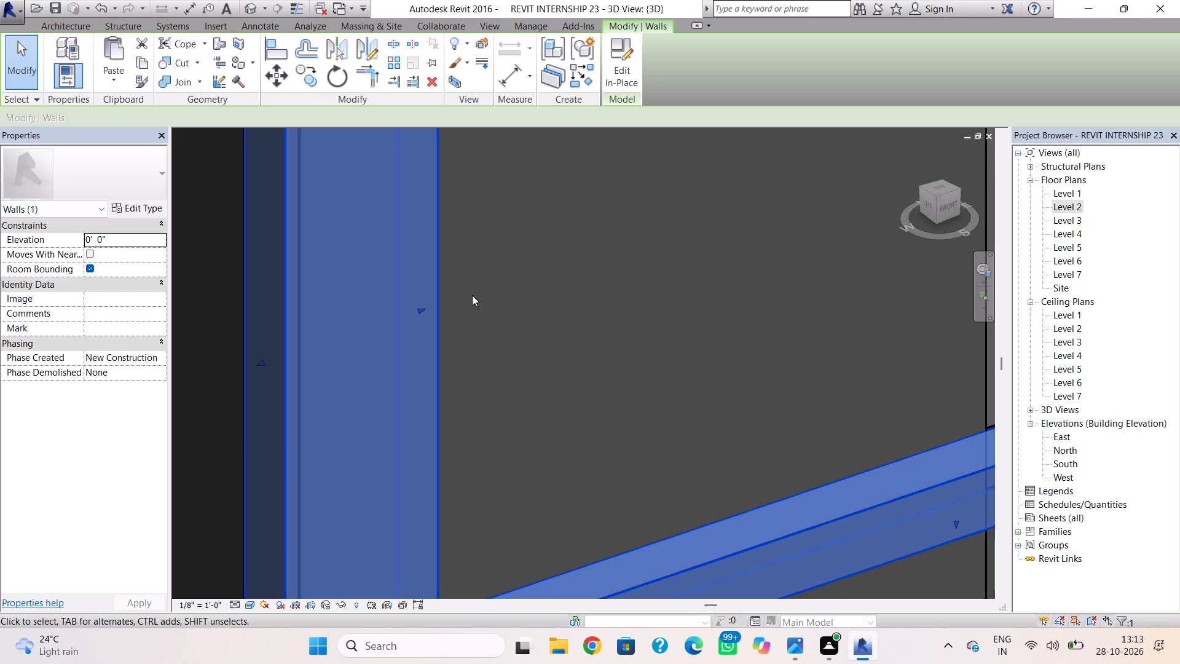
pyautogui.scroll(-3, 497, 302)
pyautogui.press('Escape')
# Open the profile of the tall tower's front Generic - 8" wall for editing, facing the front of the building.
pyautogui.keyDown('shift'); pyautogui.moveTo(533, 304); pyautogui.dragTo(512, 310, button='right'); pyautogui.keyUp('shift')
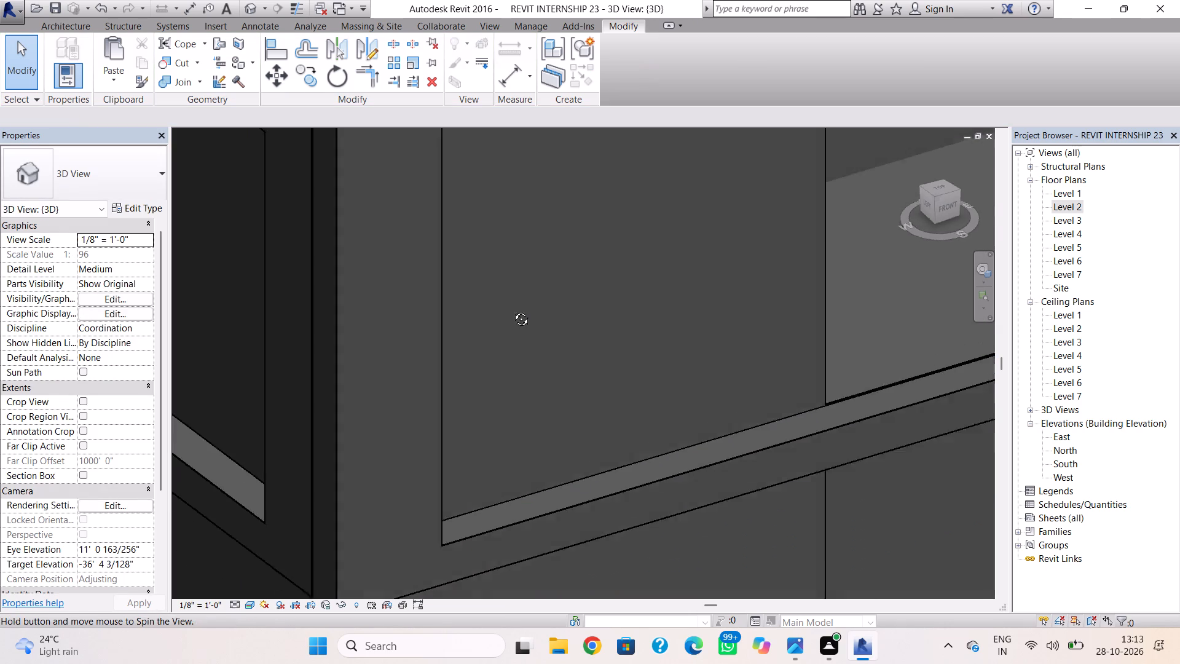
pyautogui.keyDown('shift'); pyautogui.moveTo(512, 310); pyautogui.dragTo(453, 304, button='right'); pyautogui.keyUp('shift')
pyautogui.scroll(-10, 462, 296)
pyautogui.keyDown('shift'); pyautogui.moveTo(545, 315); pyautogui.dragTo(534, 222, button='right'); pyautogui.keyUp('shift')
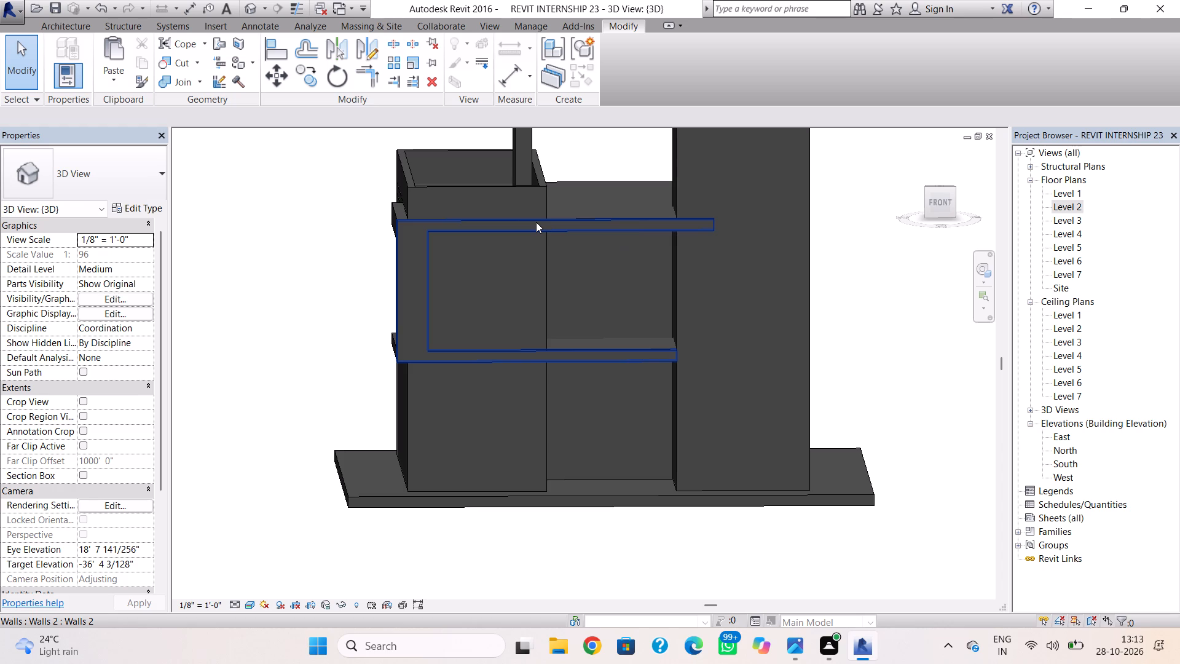
pyautogui.press('Escape')
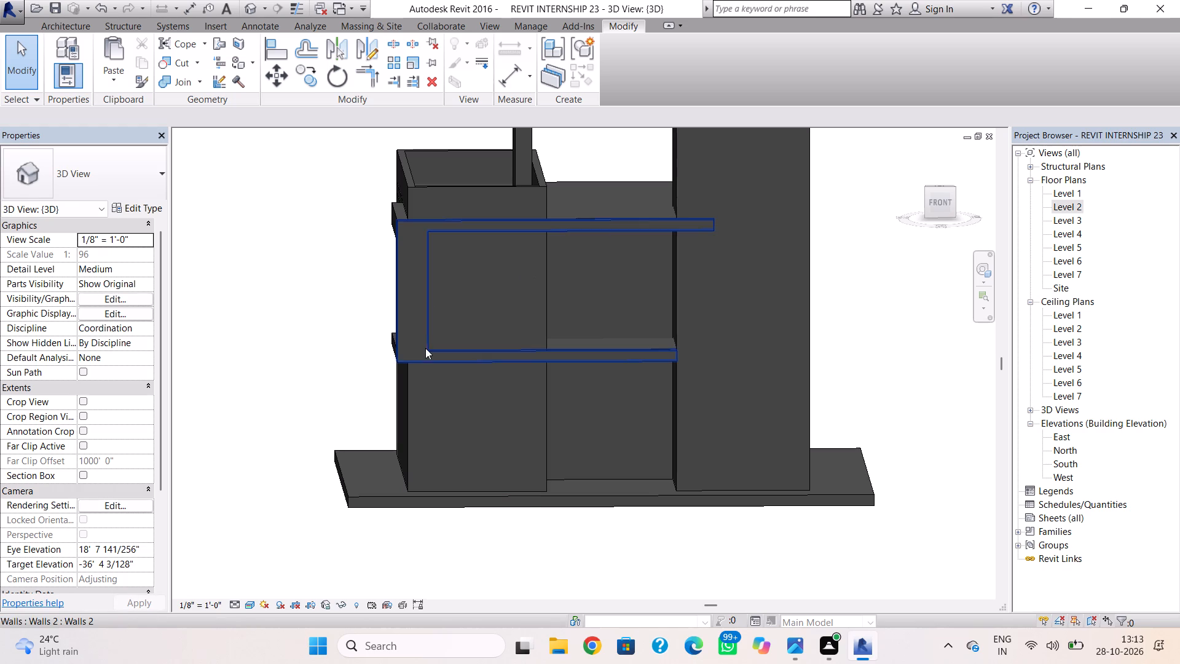
pyautogui.keyDown('shift'); pyautogui.moveTo(427, 348); pyautogui.dragTo(455, 336, button='right'); pyautogui.keyUp('shift')
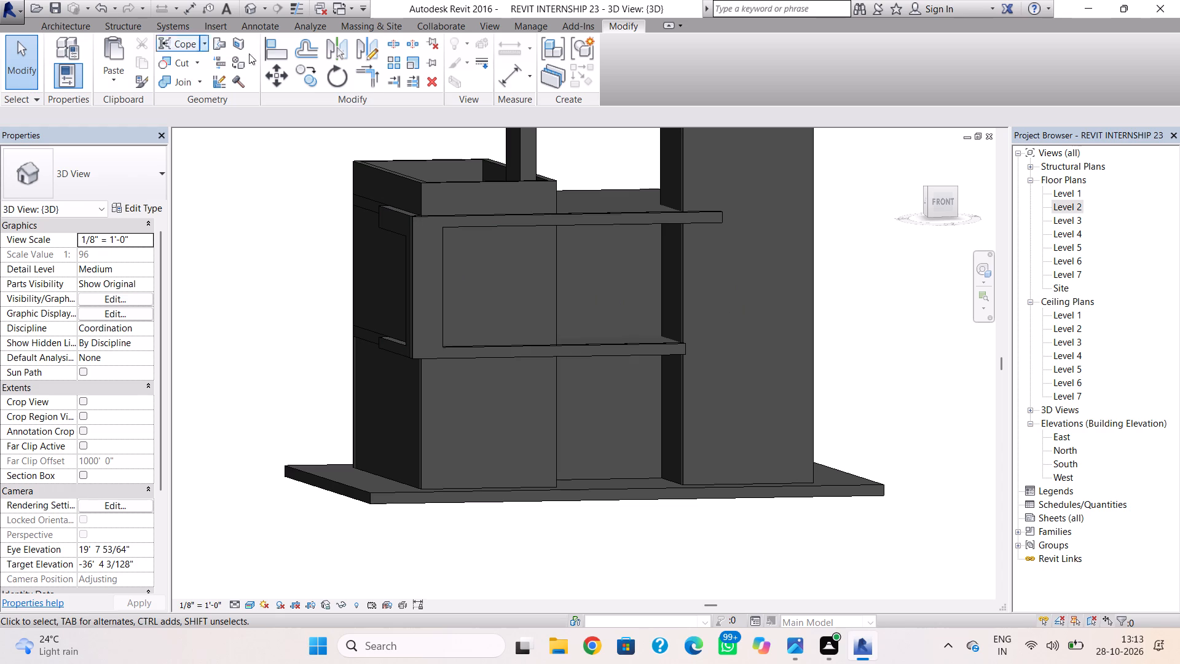
pyautogui.click(683, 183)
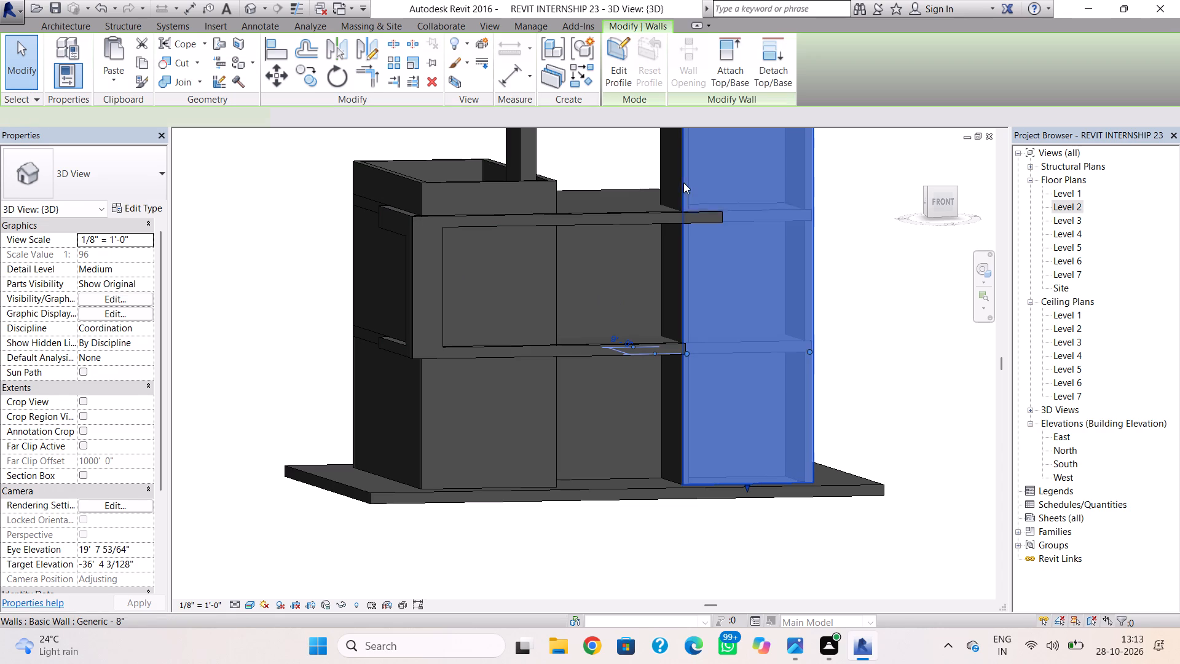
pyautogui.click(612, 54)
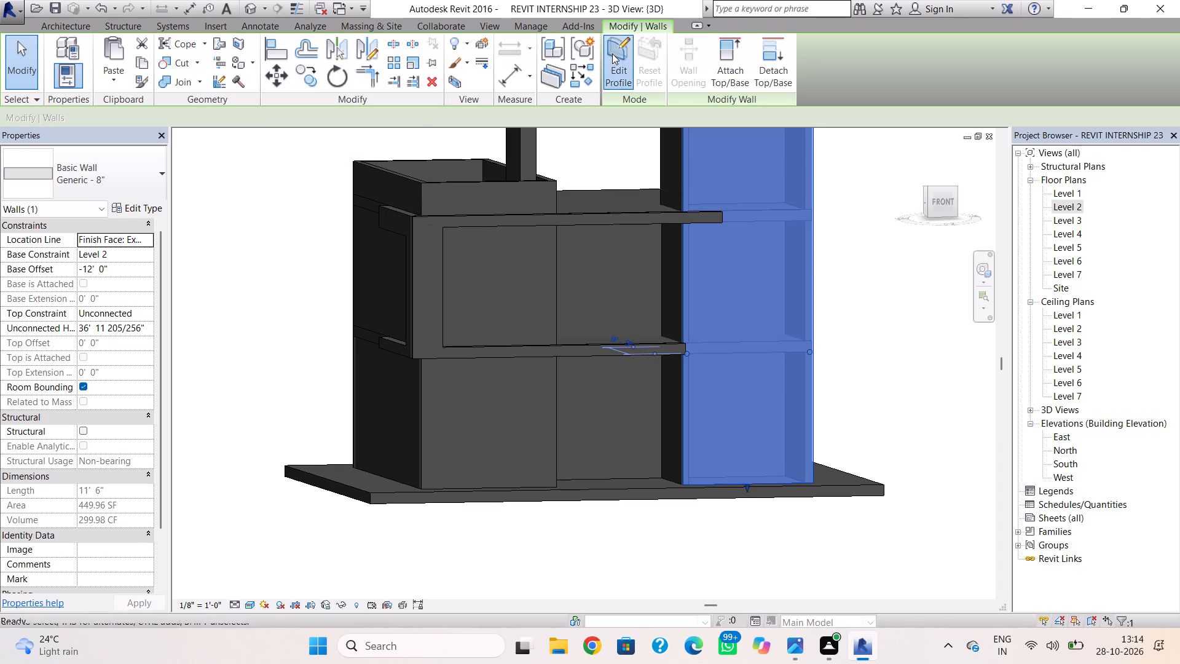
pyautogui.click(950, 204)
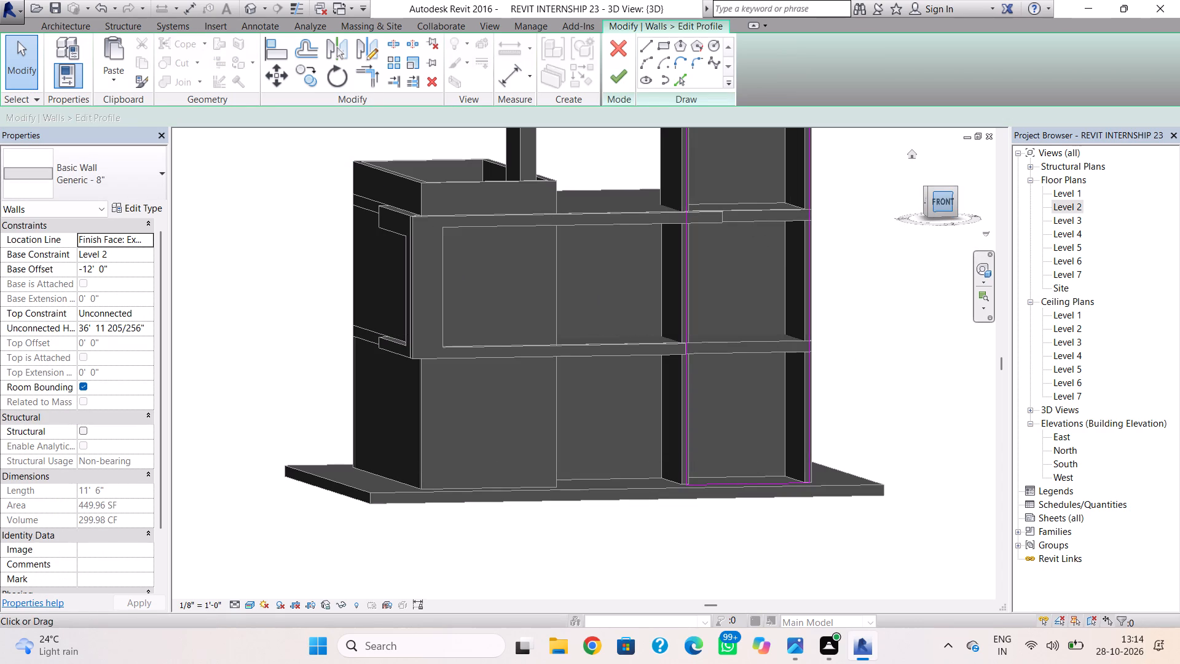
pyautogui.keyDown('shift'); pyautogui.moveTo(909, 362); pyautogui.dragTo(876, 353, button='right'); pyautogui.keyUp('shift')
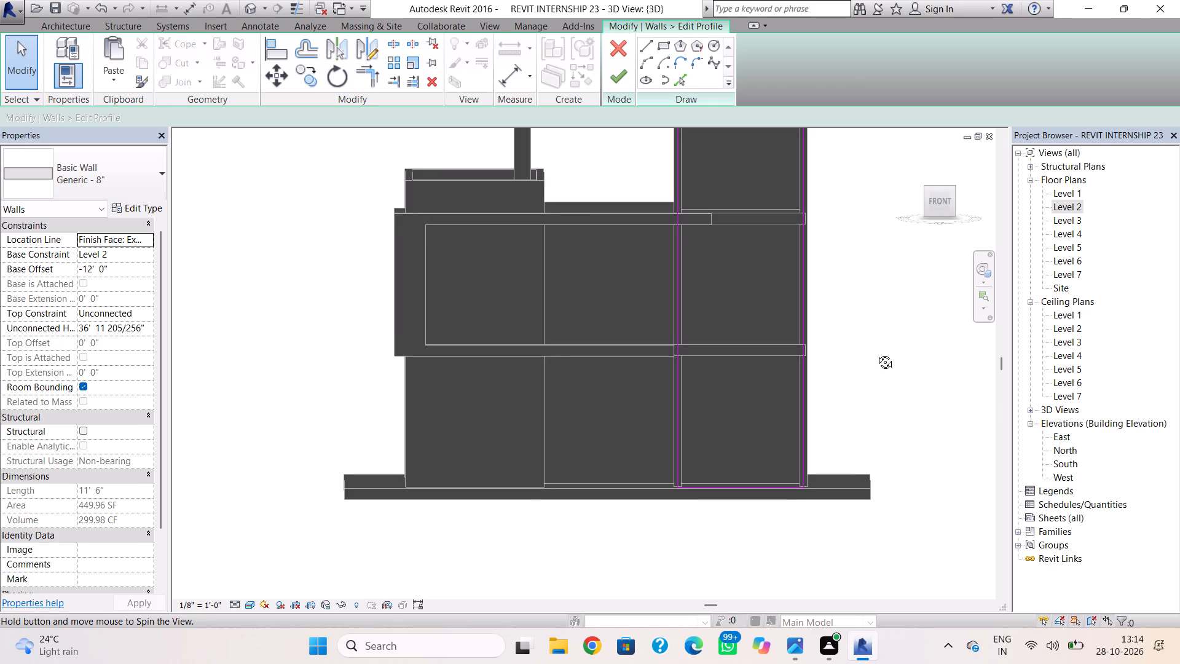
pyautogui.keyDown('shift'); pyautogui.moveTo(876, 353); pyautogui.dragTo(876, 352, button='right'); pyautogui.keyUp('shift')
pyautogui.scroll(-2, 878, 351)
pyautogui.moveTo(879, 357); pyautogui.dragTo(794, 440, button='middle')
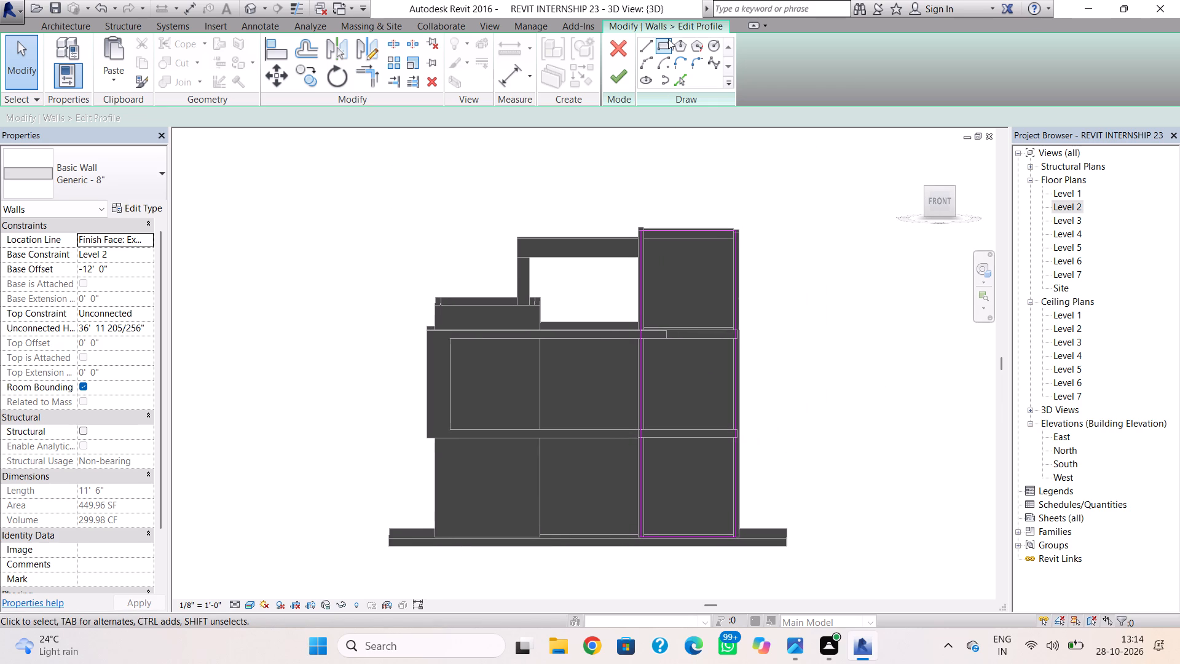
# Draw a narrow rectangle about 2' 4" wide near the middle of the tower wall, from its top storey down to its base line.
pyautogui.moveTo(667, 39); pyautogui.dragTo(673, 52)
pyautogui.scroll(3, 699, 318)
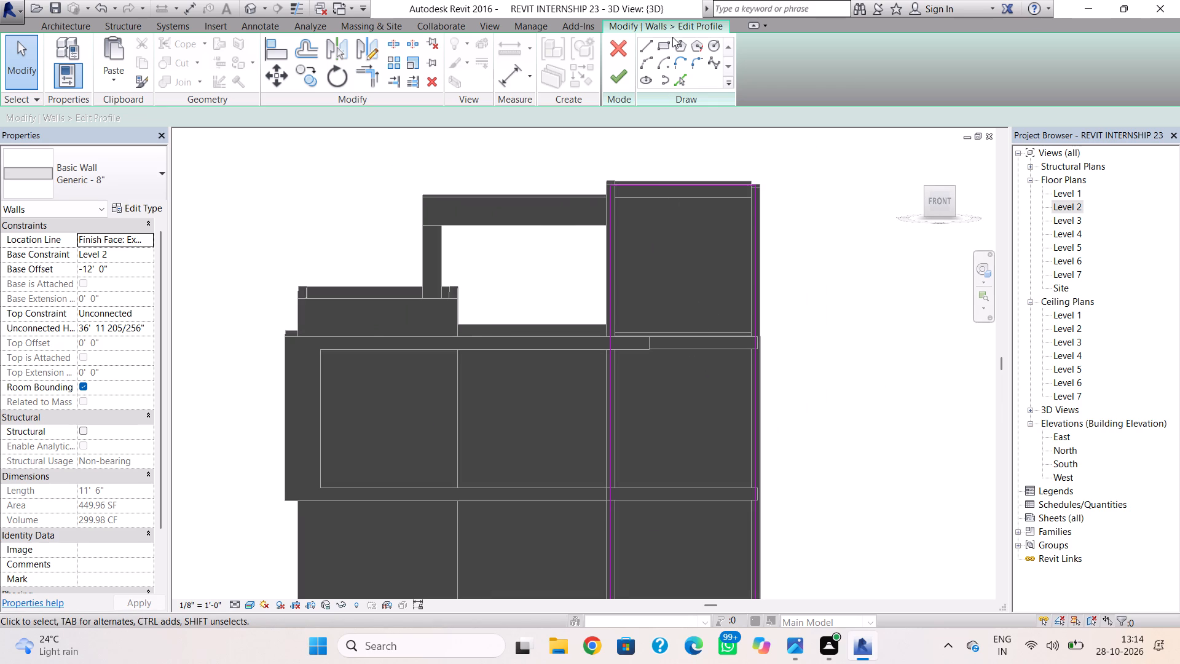
pyautogui.moveTo(664, 247); pyautogui.dragTo(675, 270)
pyautogui.click(659, 43)
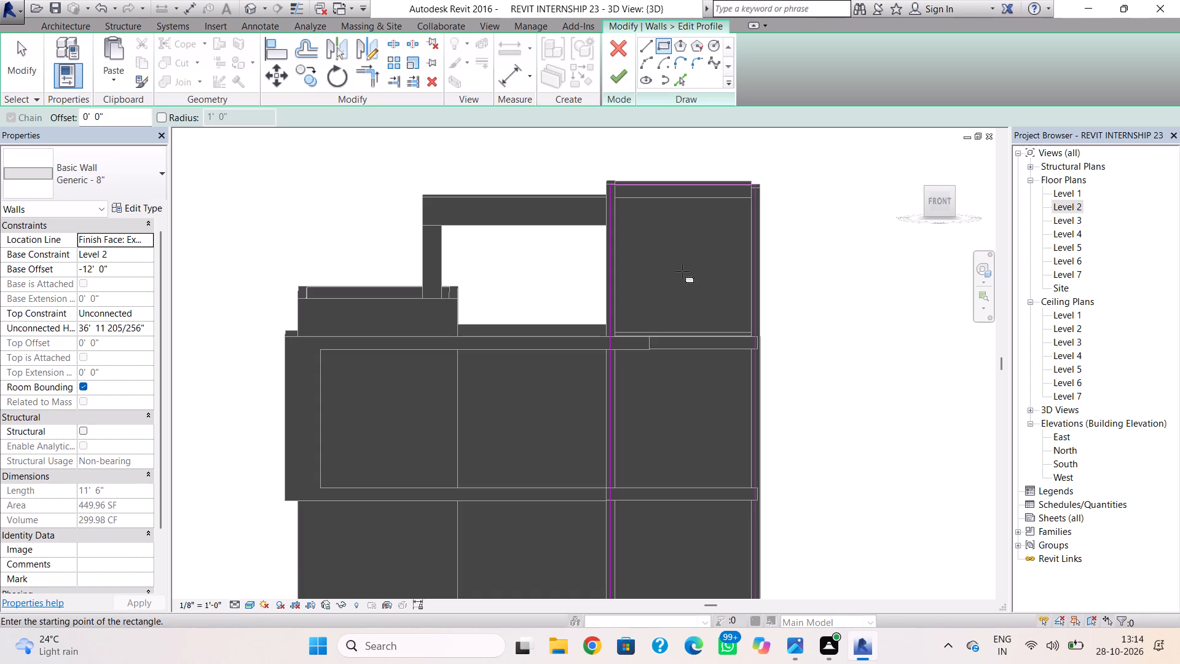
pyautogui.click(667, 243)
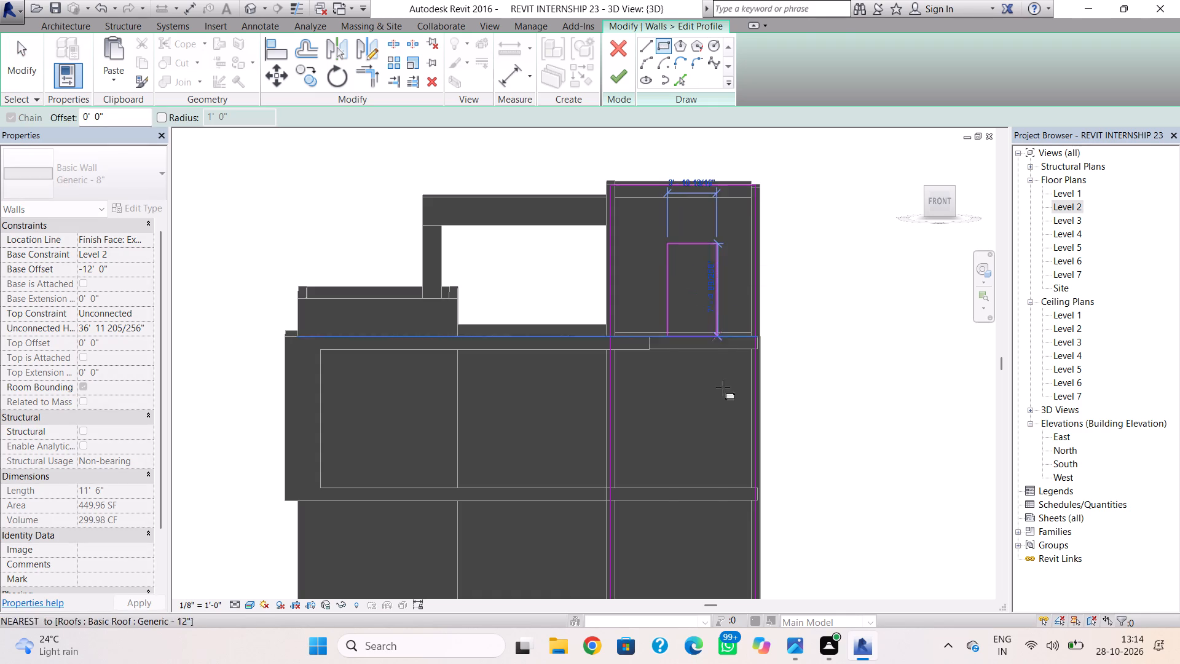
pyautogui.scroll(-1, 721, 563)
pyautogui.moveTo(722, 545); pyautogui.dragTo(707, 360, button='middle')
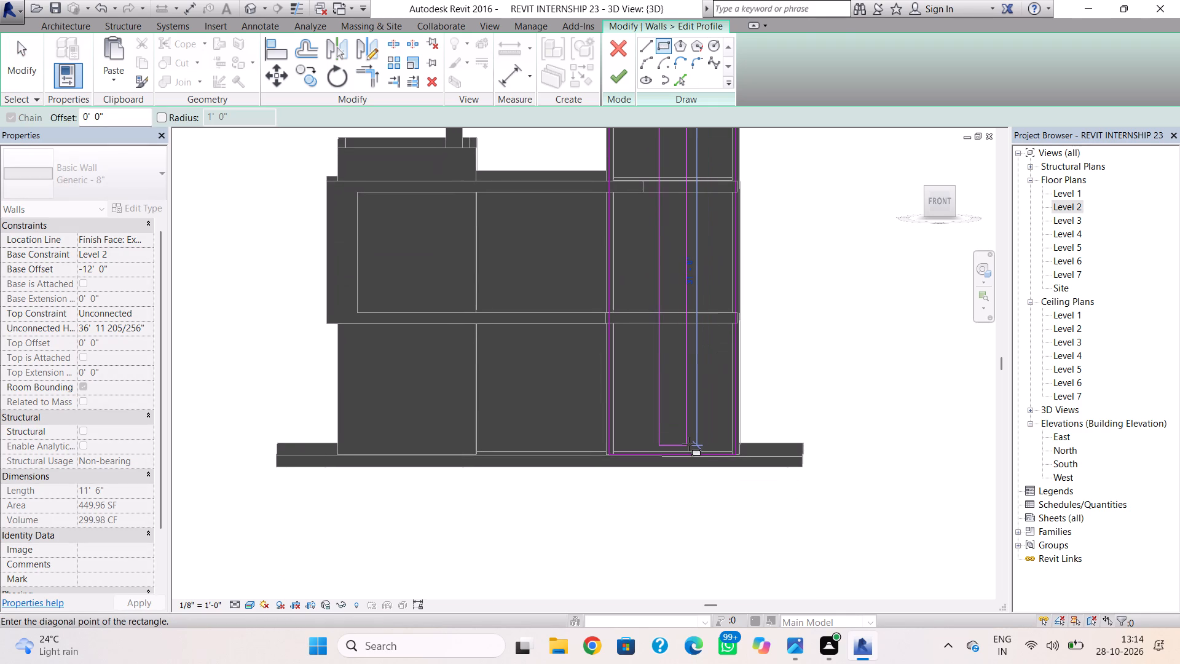
pyautogui.scroll(3, 688, 445)
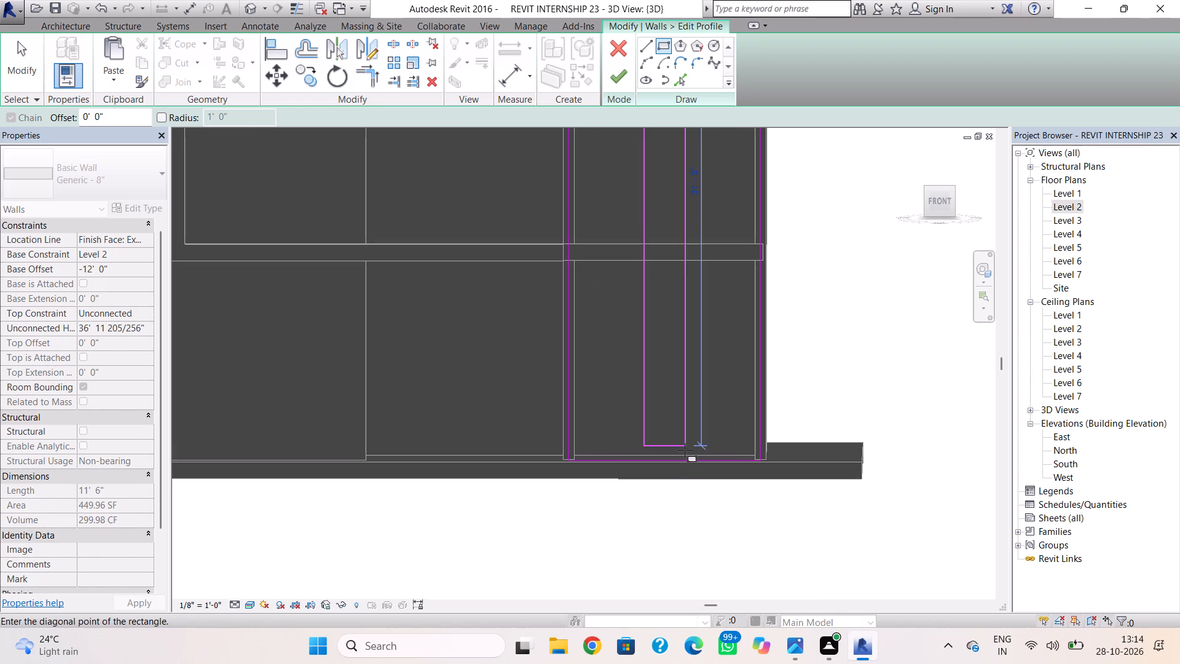
pyautogui.click(682, 457)
pyautogui.press('Escape')
pyautogui.press('Escape')
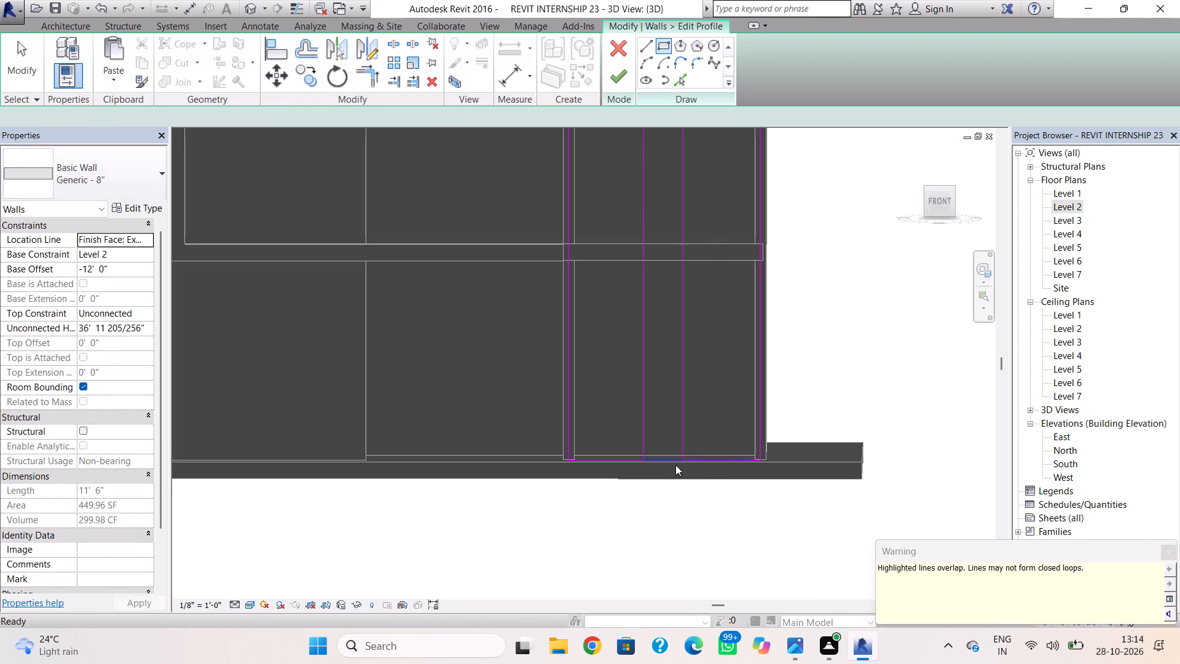
# Delete the narrow rectangle's bottom line and the wall base line it overlaps.
pyautogui.click(674, 464)
pyautogui.press('Delete')
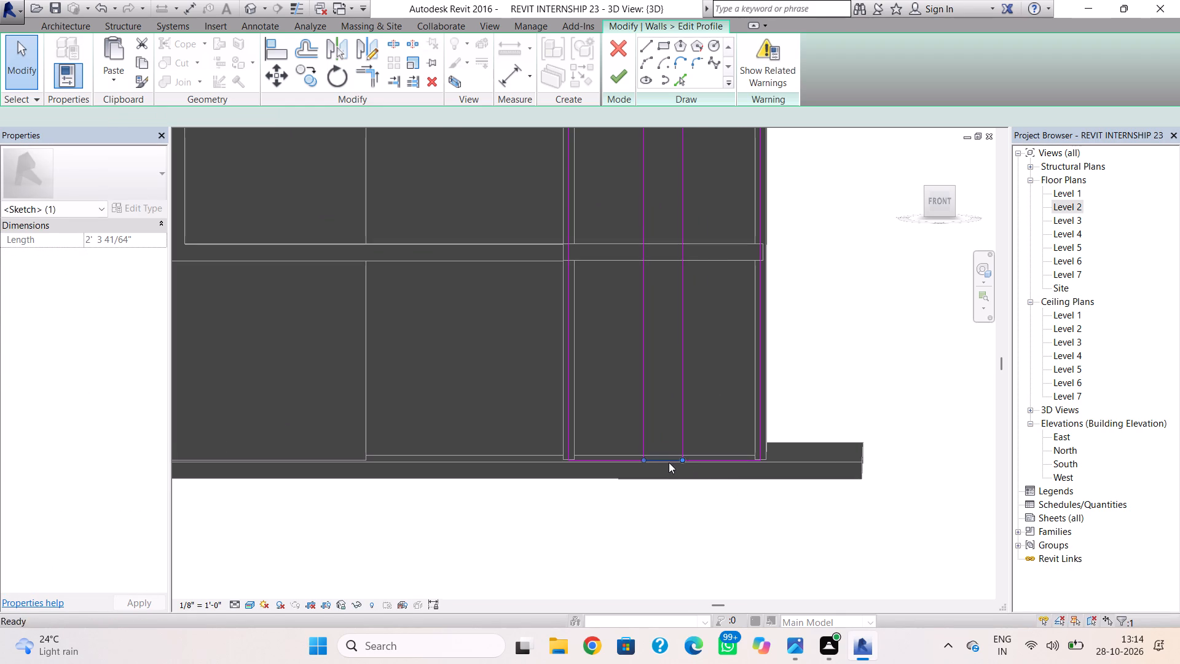
pyautogui.click(669, 462)
pyautogui.press('Delete')
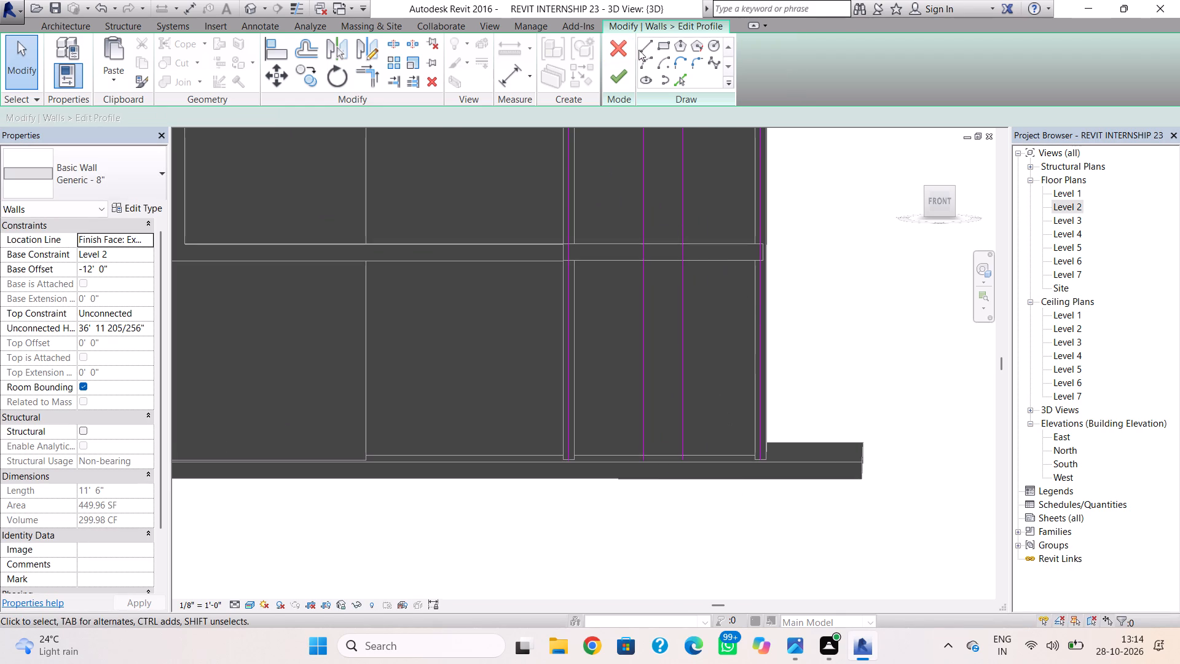
# Draw base lines from the slot's two lower corners out to the wall's side edges, and finish the wall profile.
pyautogui.click(647, 47)
pyautogui.scroll(4, 615, 456)
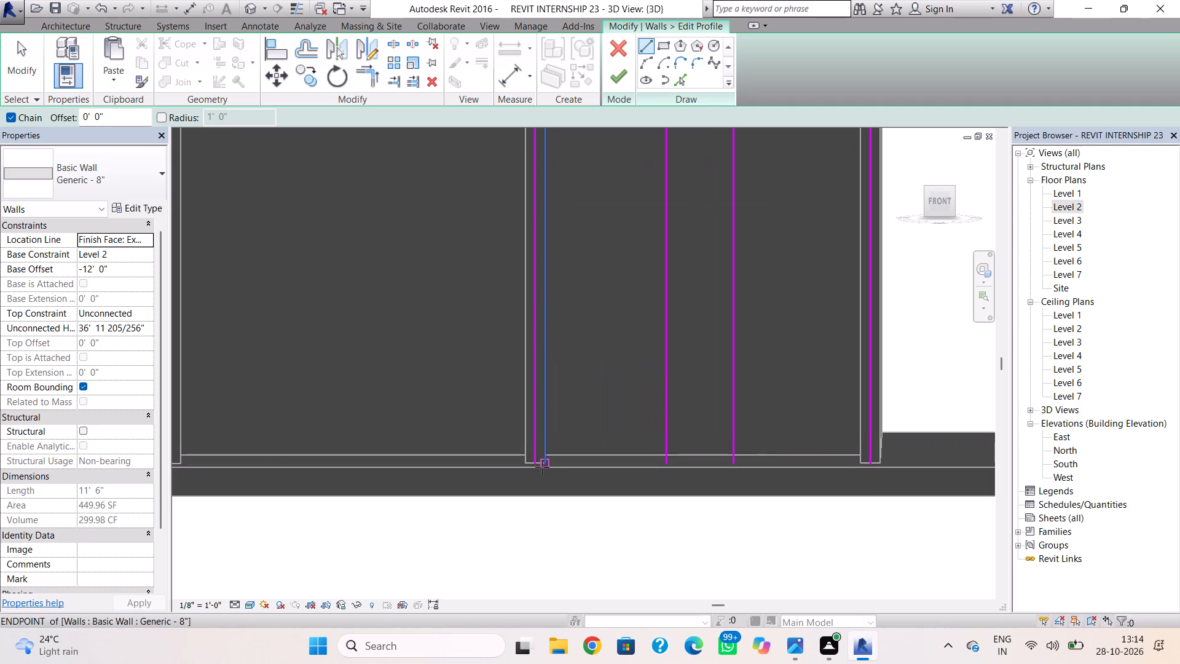
pyautogui.click(541, 467)
pyautogui.click(664, 456)
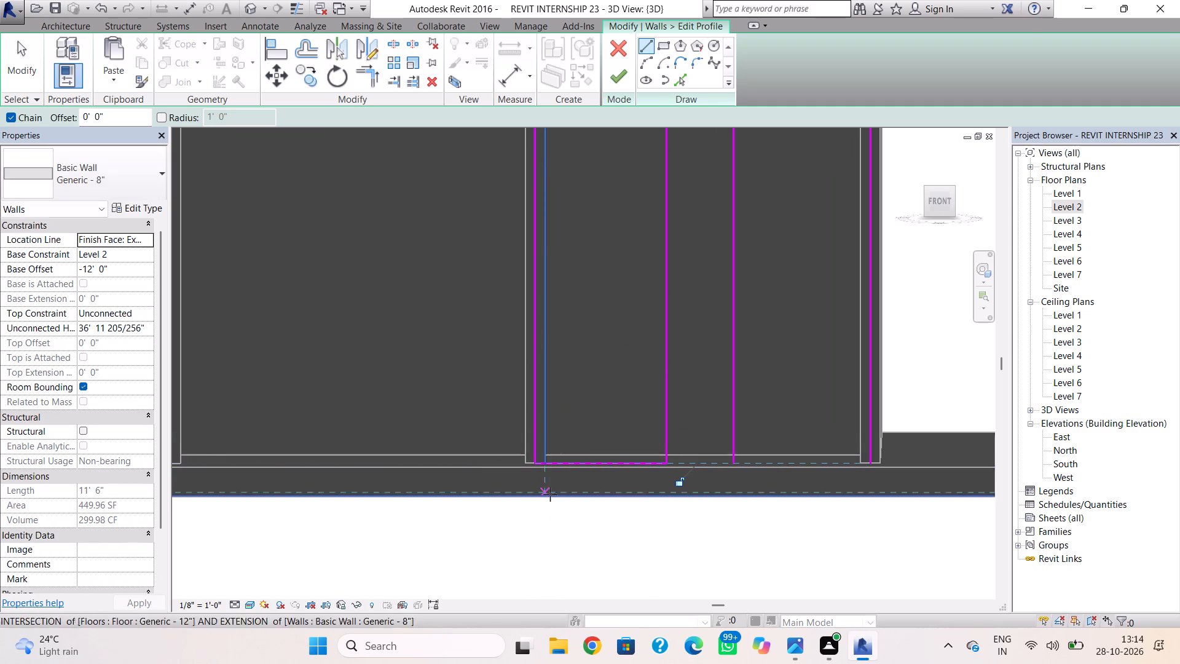
pyautogui.click(737, 470)
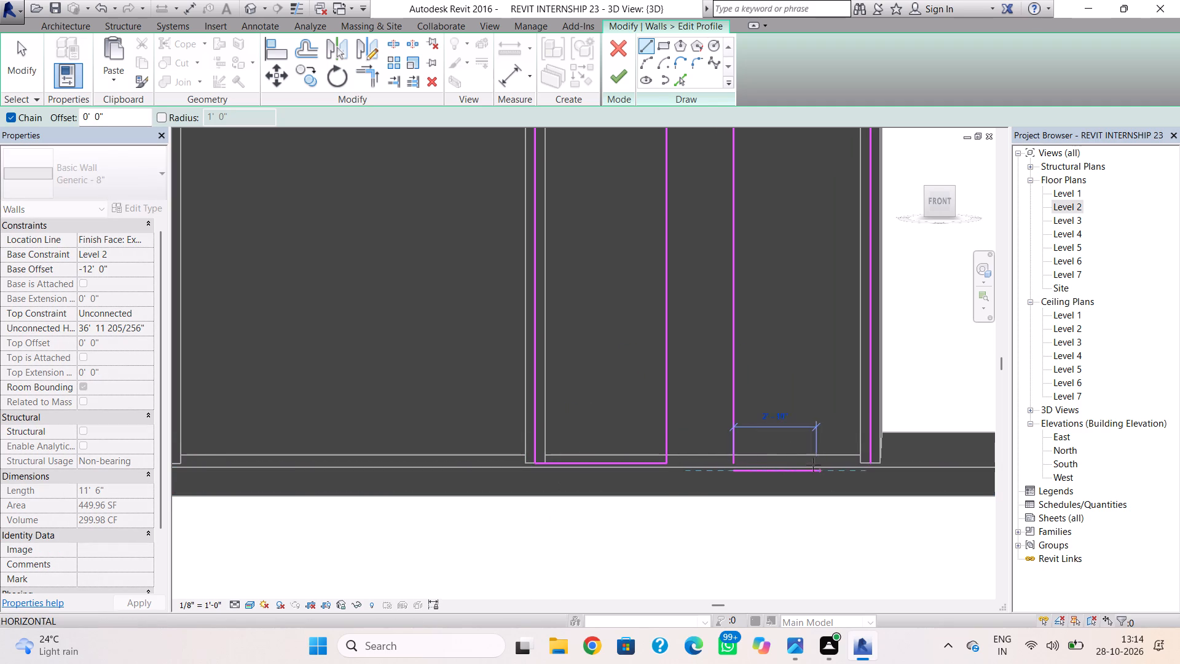
pyautogui.press('Delete')
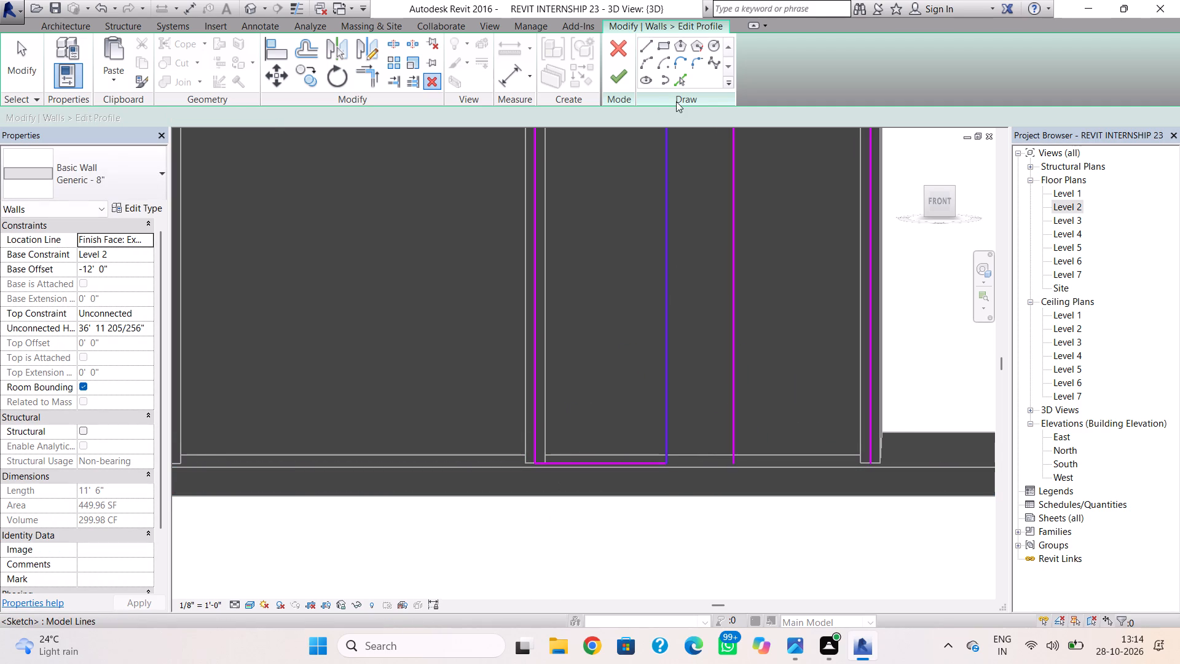
pyautogui.click(650, 44)
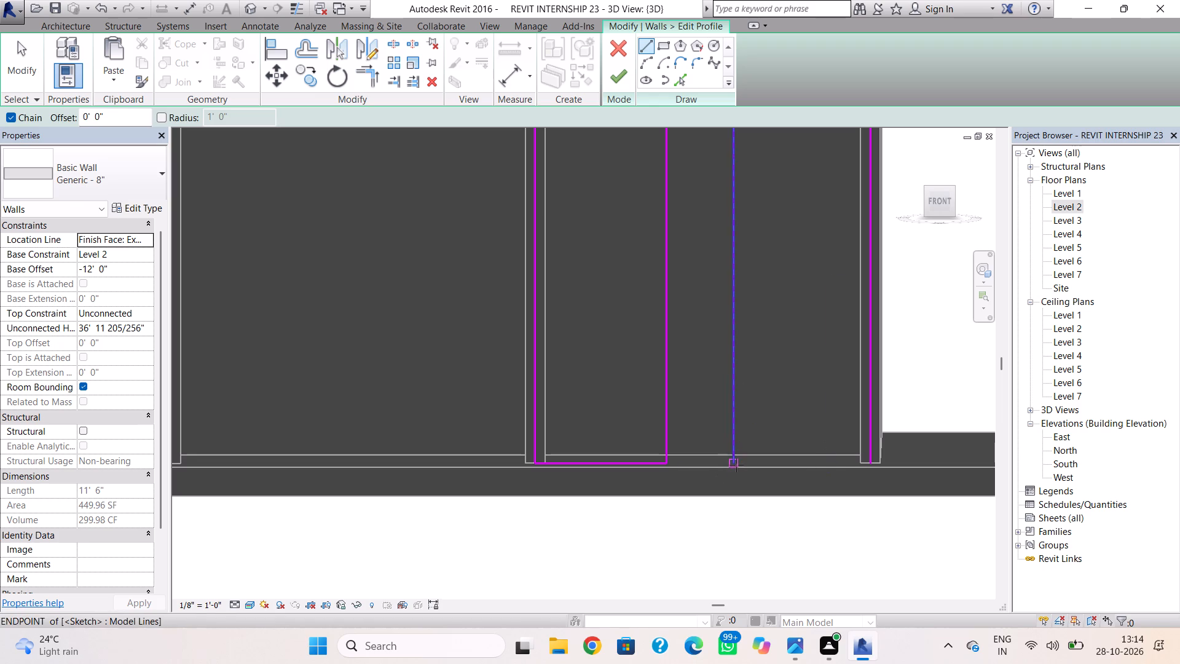
pyautogui.click(736, 465)
pyautogui.click(873, 456)
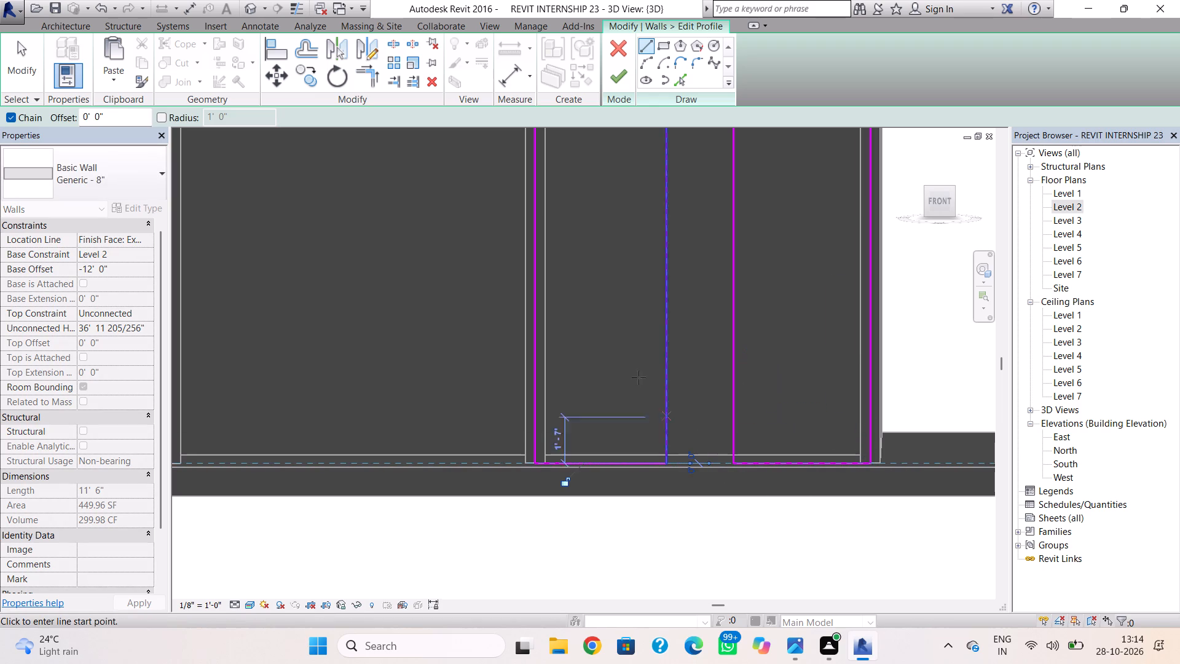
pyautogui.click(608, 82)
pyautogui.scroll(-4, 710, 287)
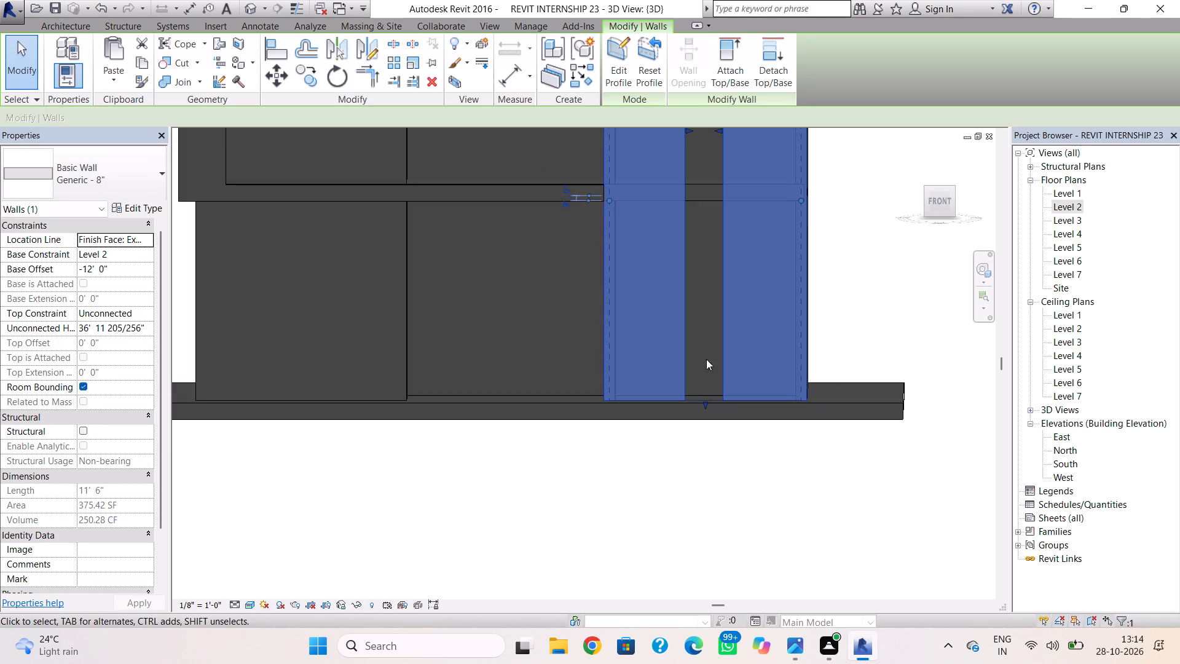
pyautogui.scroll(-4, 704, 365)
pyautogui.moveTo(715, 385); pyautogui.dragTo(717, 406, button='middle')
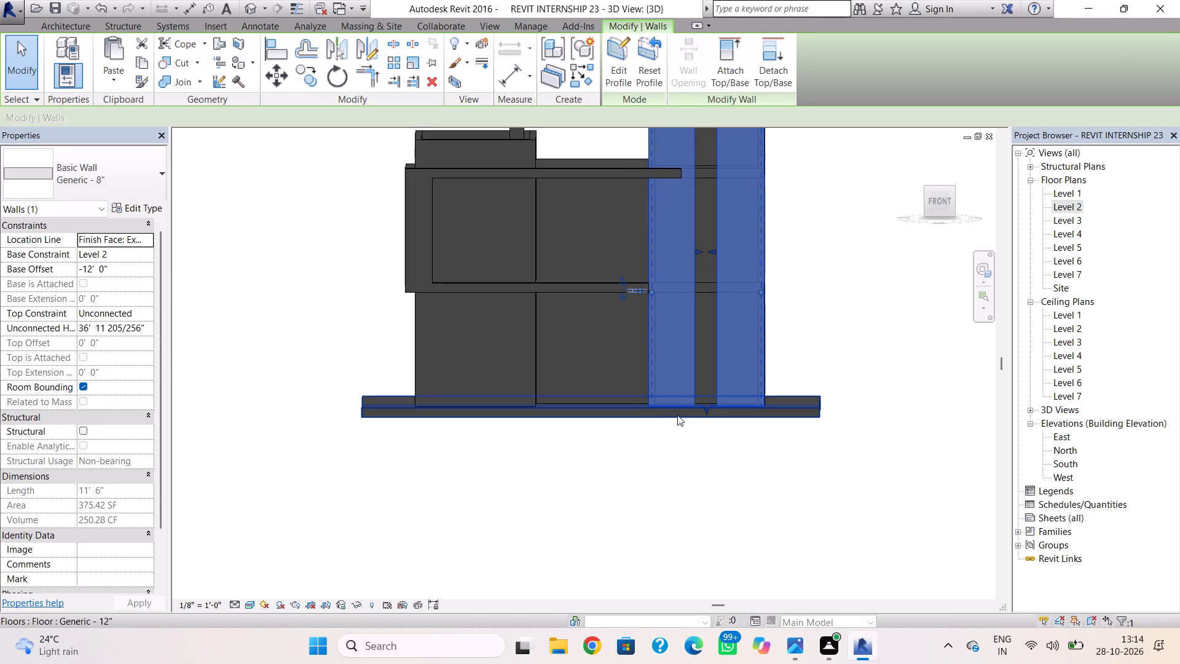
pyautogui.press('Escape')
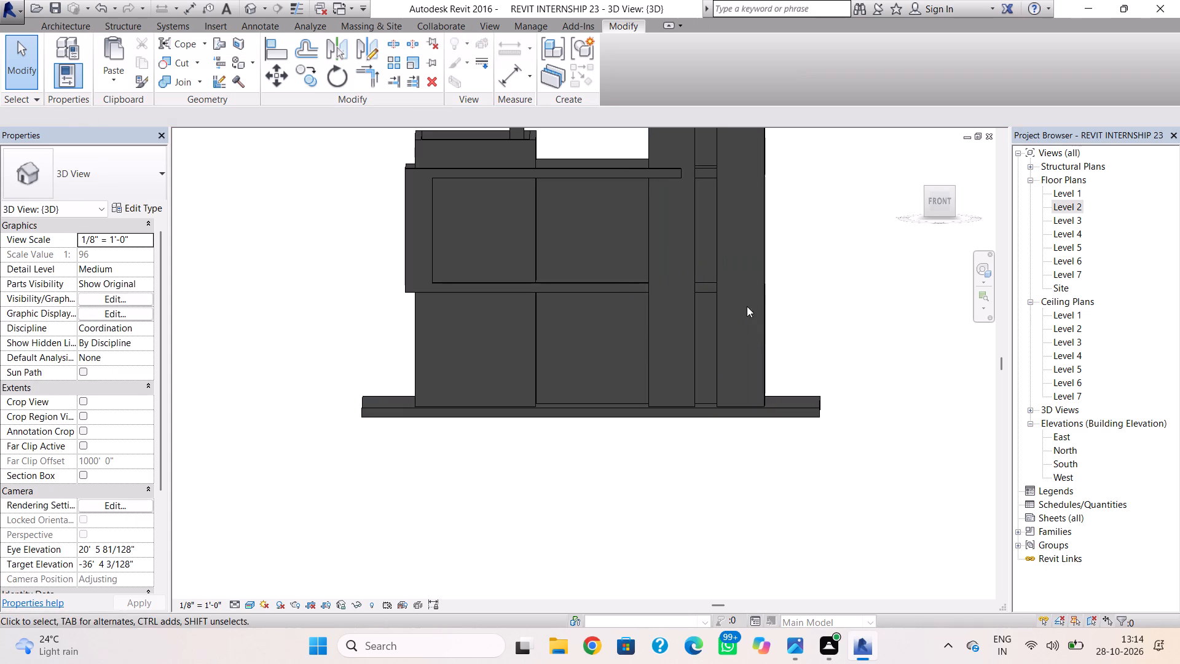
# Edit the tower's front wall profile and draw a short, narrow rectangle beside the tall slot, on its outer side.
pyautogui.moveTo(750, 299); pyautogui.dragTo(717, 405, button='middle')
pyautogui.click(730, 337)
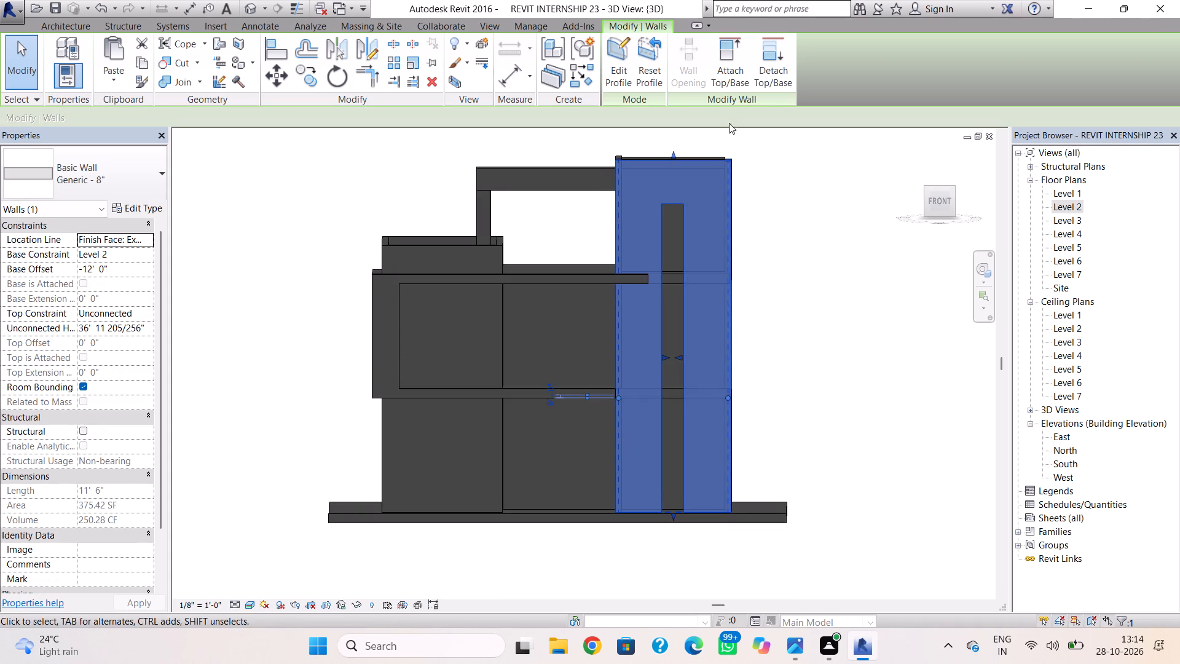
pyautogui.click(626, 51)
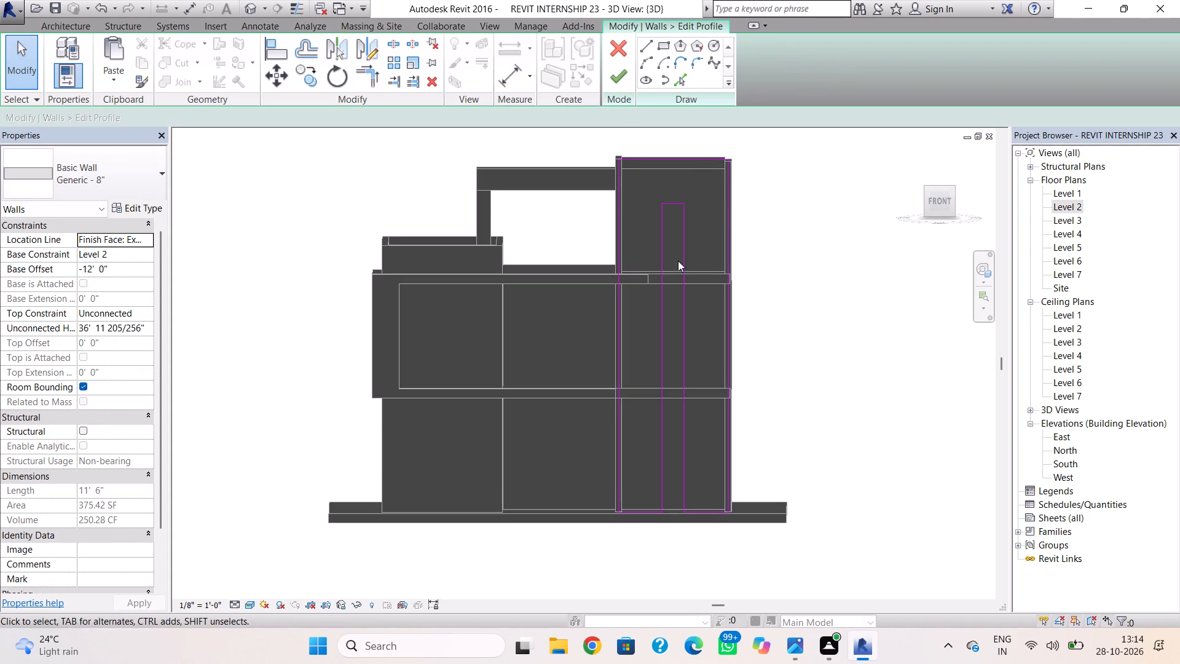
pyautogui.click(661, 45)
pyautogui.scroll(2, 710, 188)
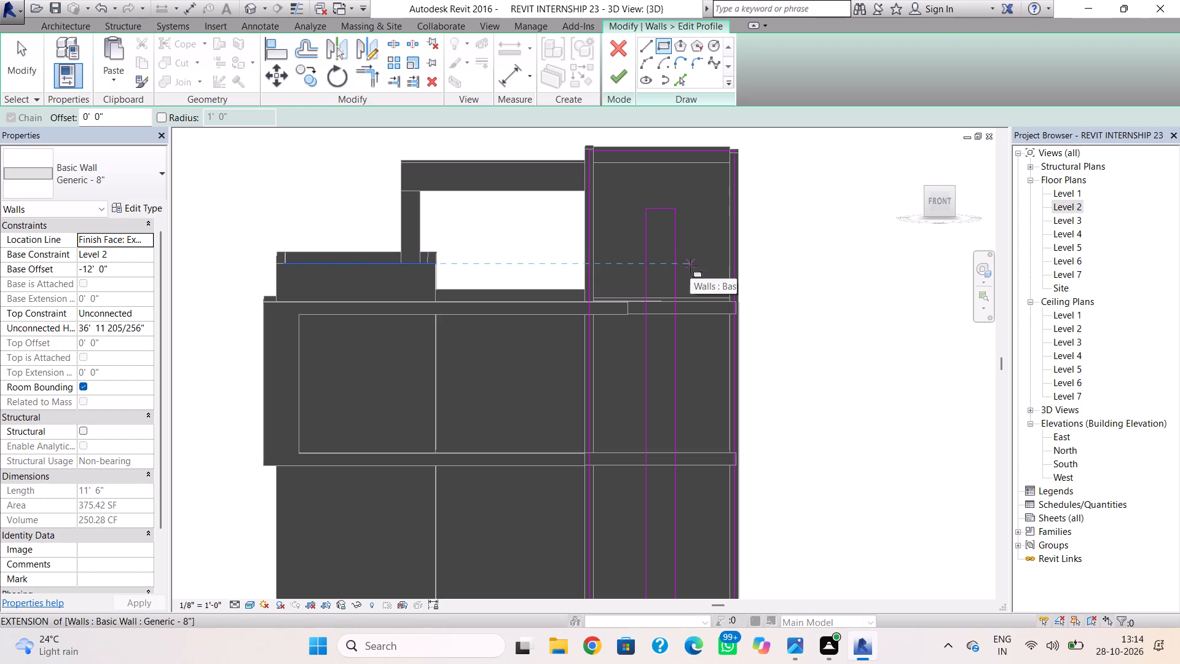
pyautogui.click(690, 266)
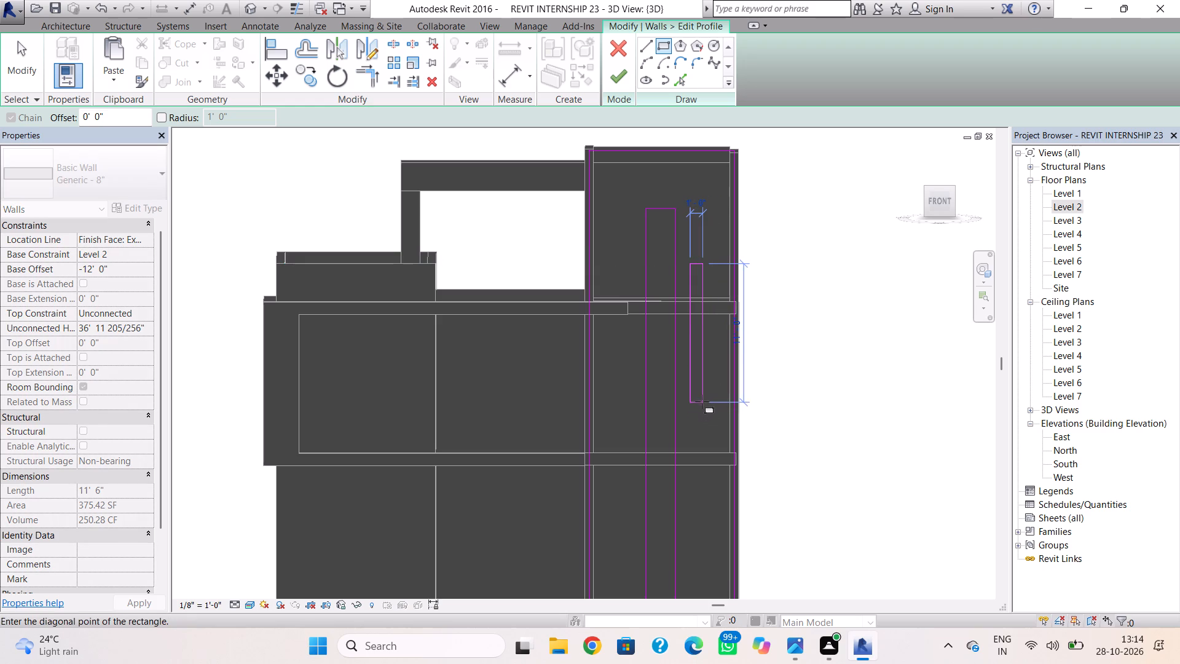
pyautogui.click(703, 390)
pyautogui.press('Escape')
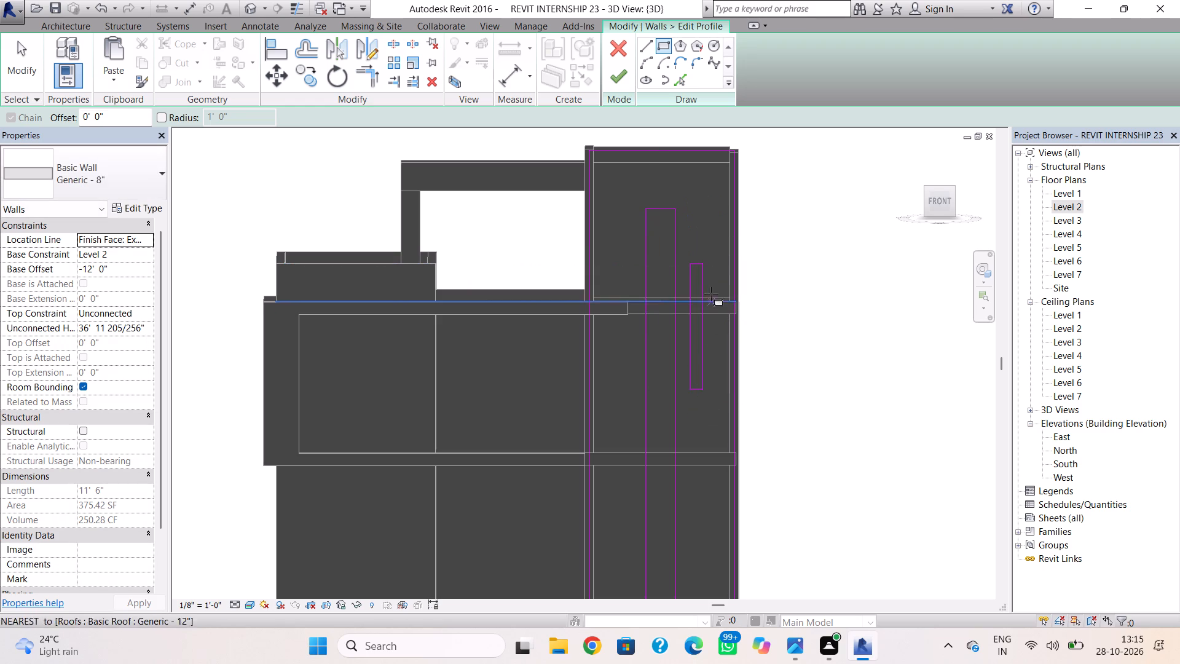
pyautogui.press('Escape')
# Nudge the whole small rectangle two increments toward the tall slot and finish the wall profile.
pyautogui.moveTo(706, 239); pyautogui.dragTo(691, 386)
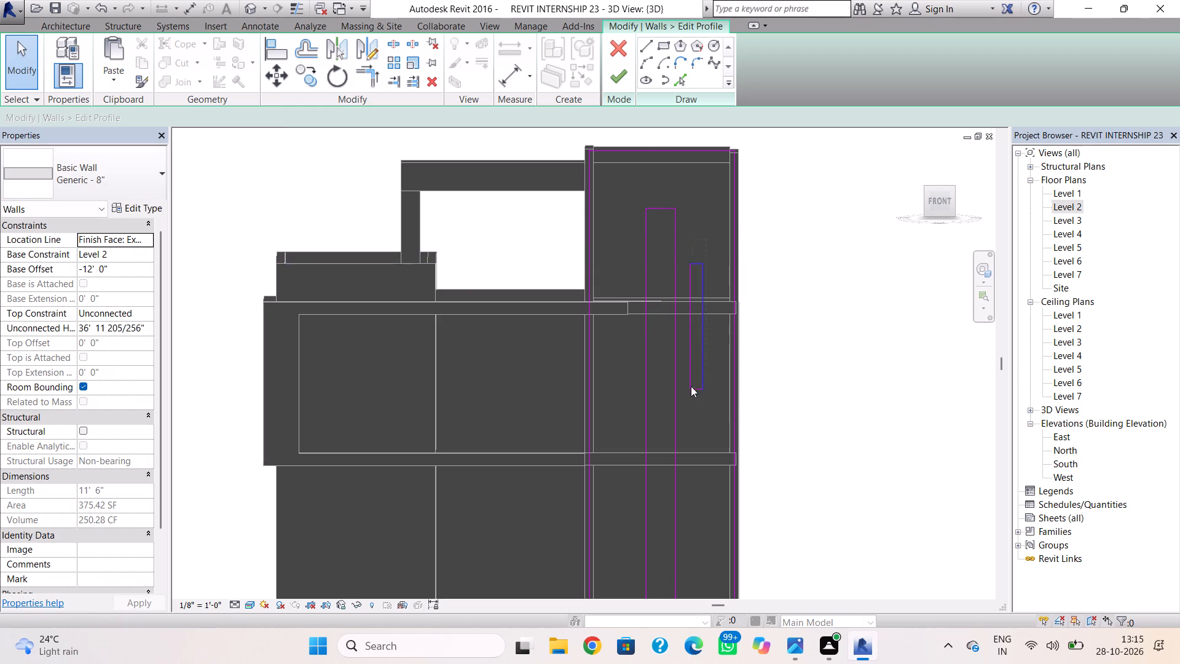
pyautogui.moveTo(691, 386); pyautogui.dragTo(687, 416)
pyautogui.press('Left')
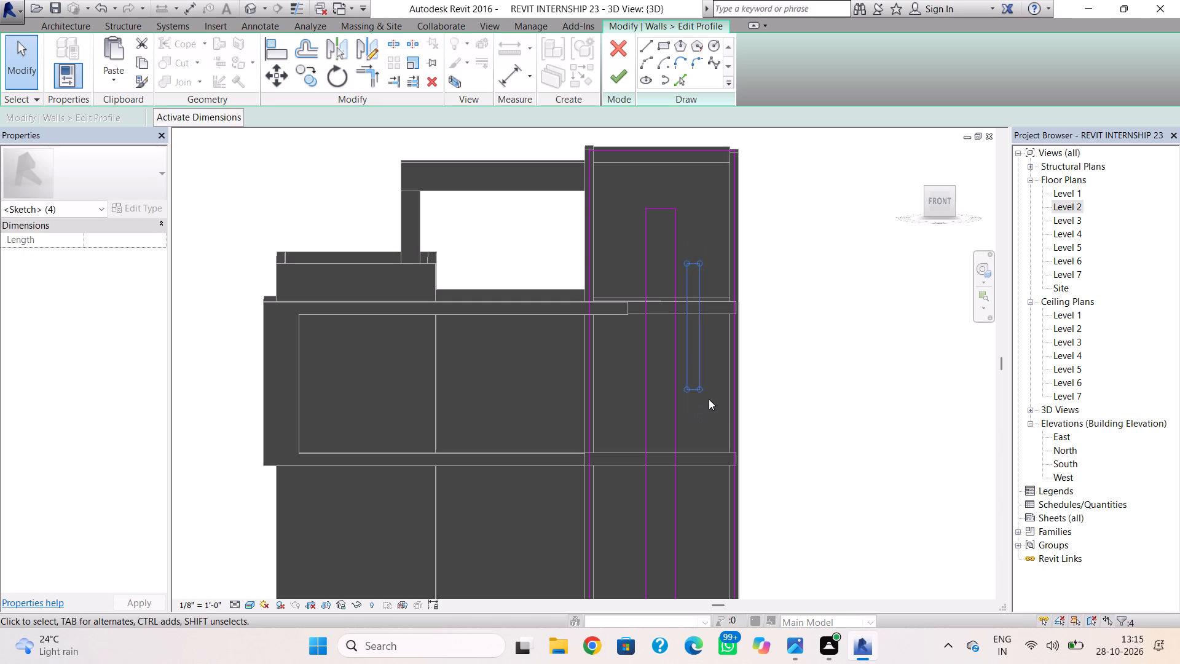
pyautogui.press('Left')
pyautogui.click(709, 413)
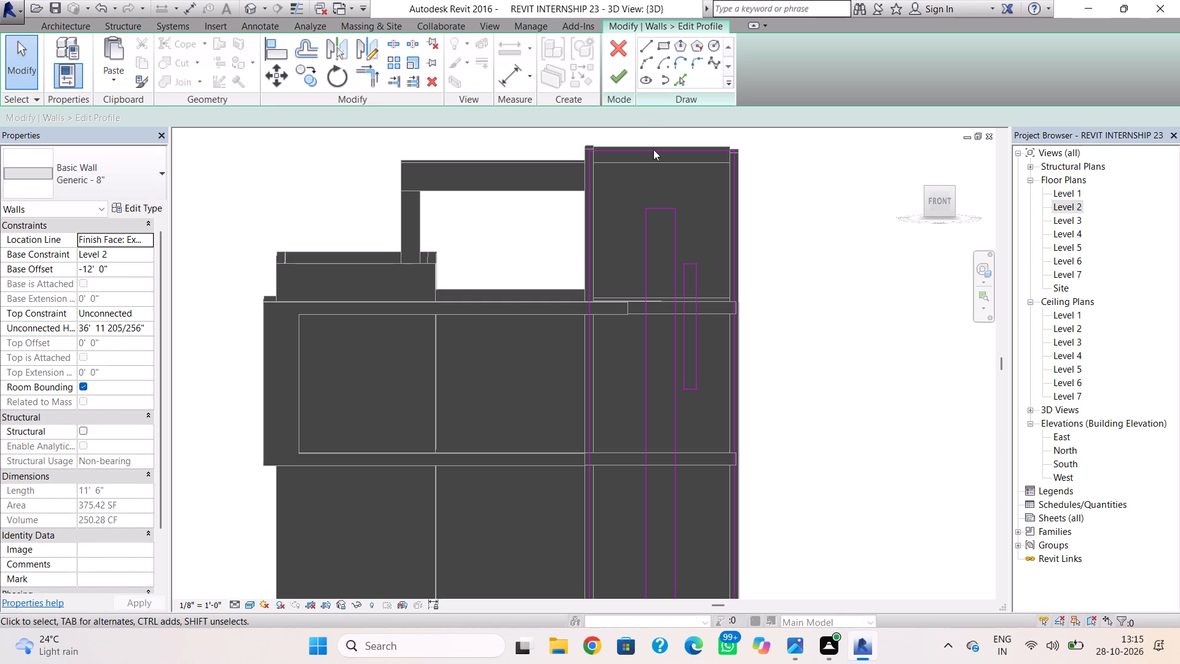
pyautogui.click(627, 75)
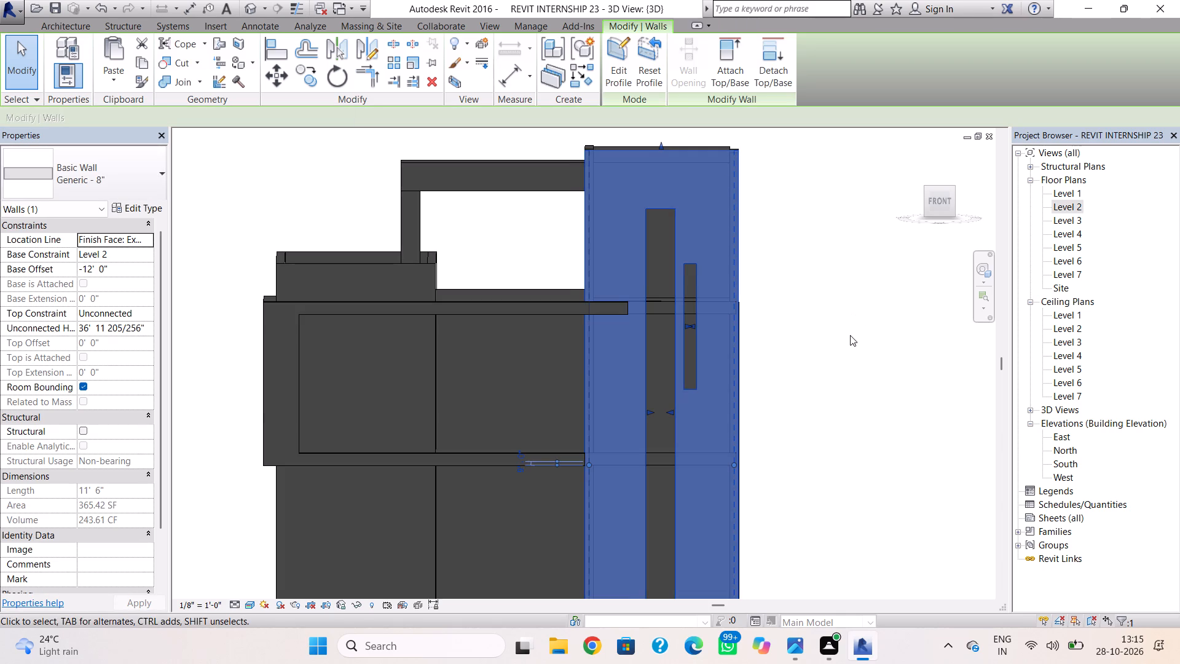
pyautogui.press('Escape')
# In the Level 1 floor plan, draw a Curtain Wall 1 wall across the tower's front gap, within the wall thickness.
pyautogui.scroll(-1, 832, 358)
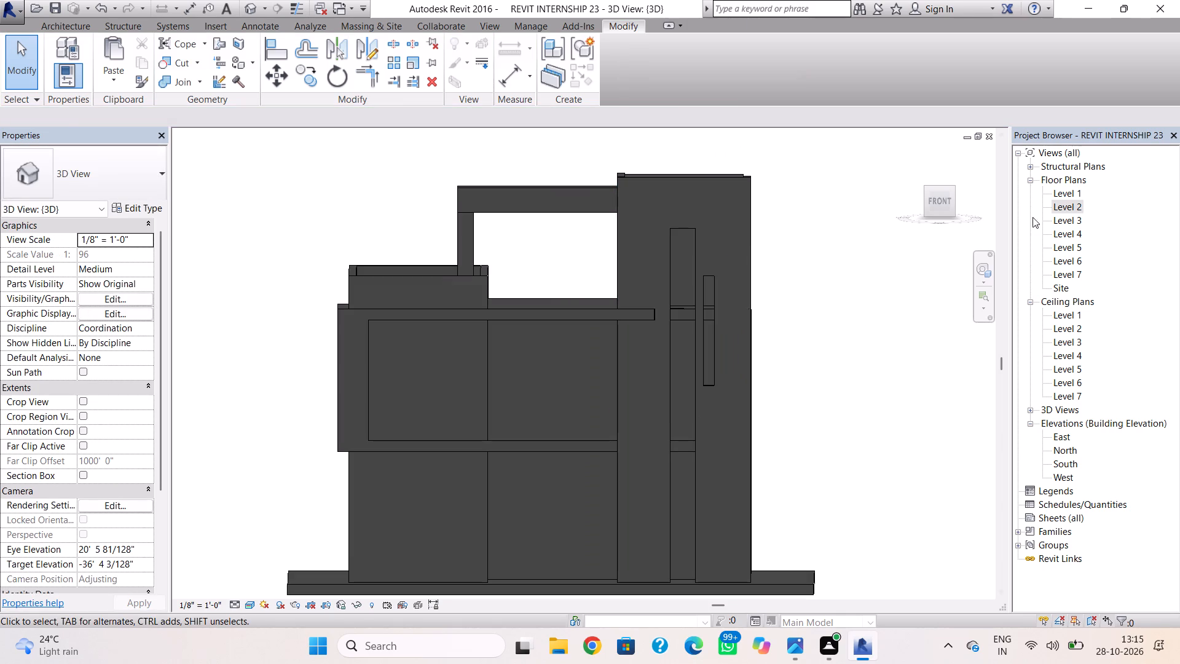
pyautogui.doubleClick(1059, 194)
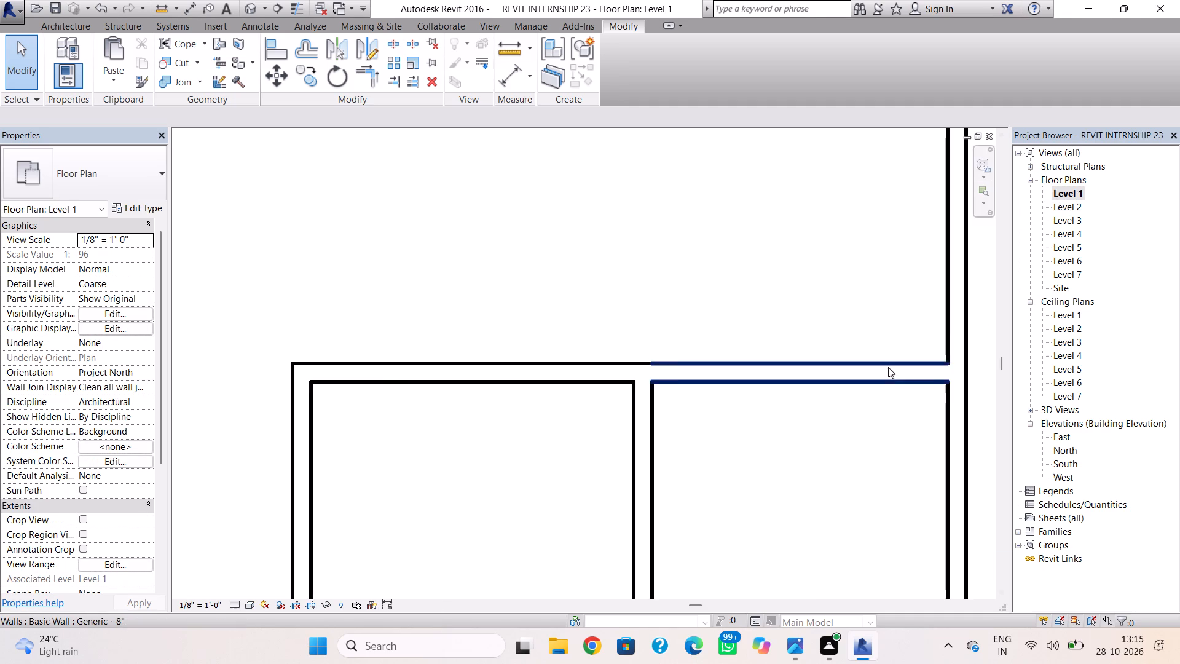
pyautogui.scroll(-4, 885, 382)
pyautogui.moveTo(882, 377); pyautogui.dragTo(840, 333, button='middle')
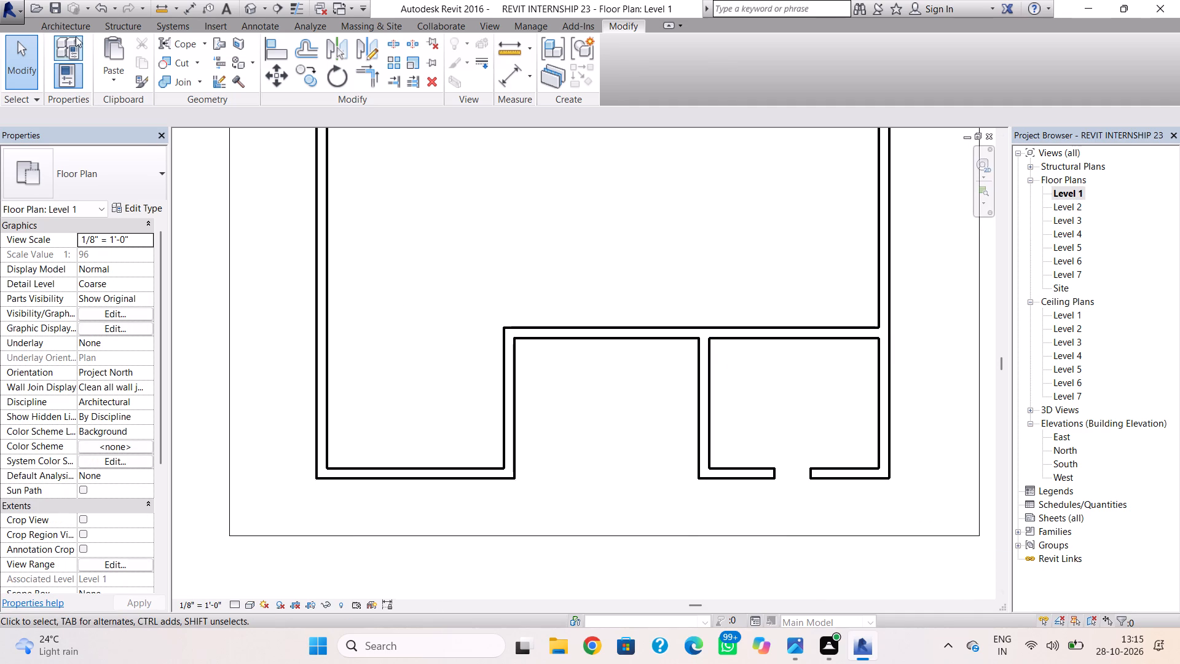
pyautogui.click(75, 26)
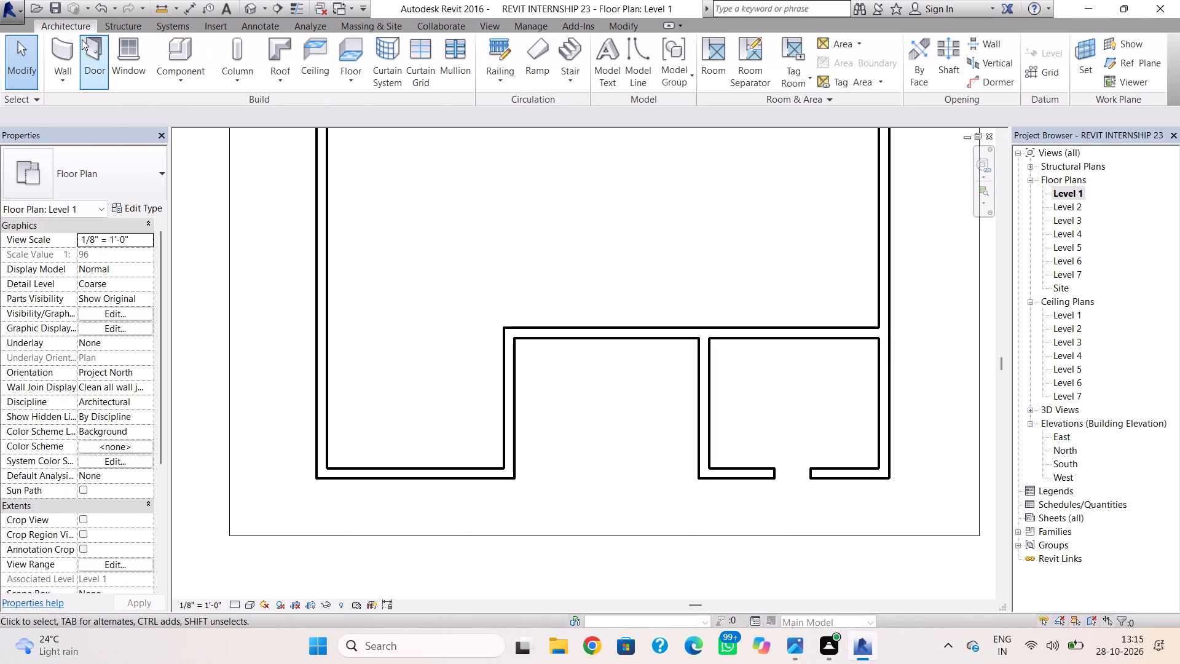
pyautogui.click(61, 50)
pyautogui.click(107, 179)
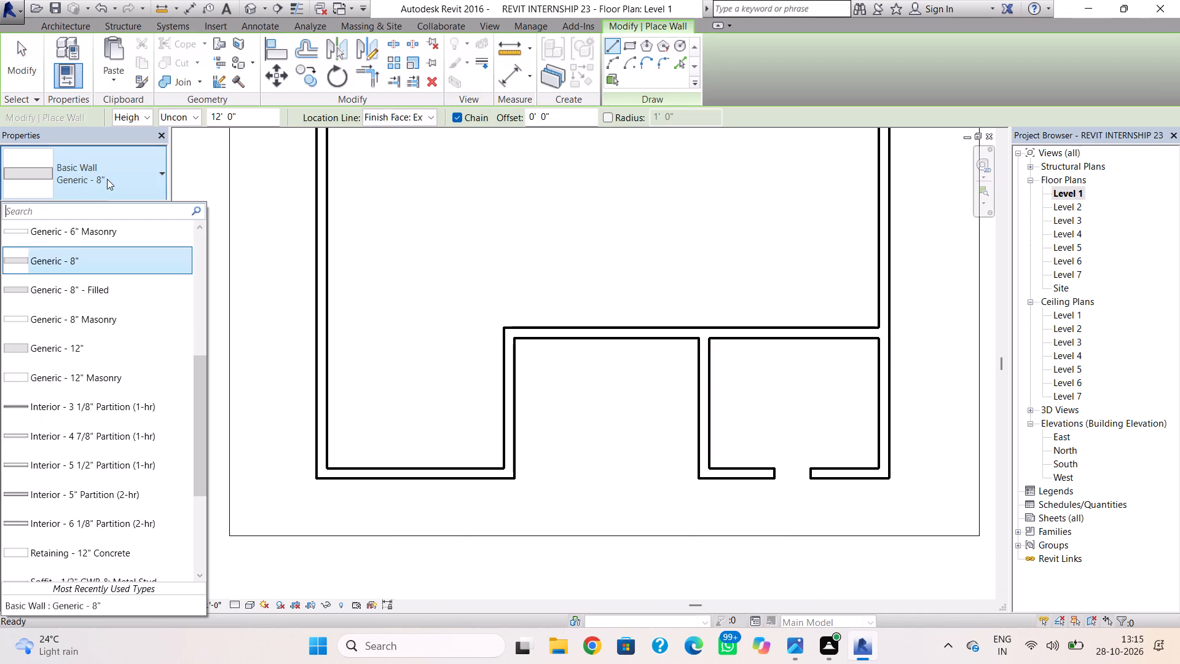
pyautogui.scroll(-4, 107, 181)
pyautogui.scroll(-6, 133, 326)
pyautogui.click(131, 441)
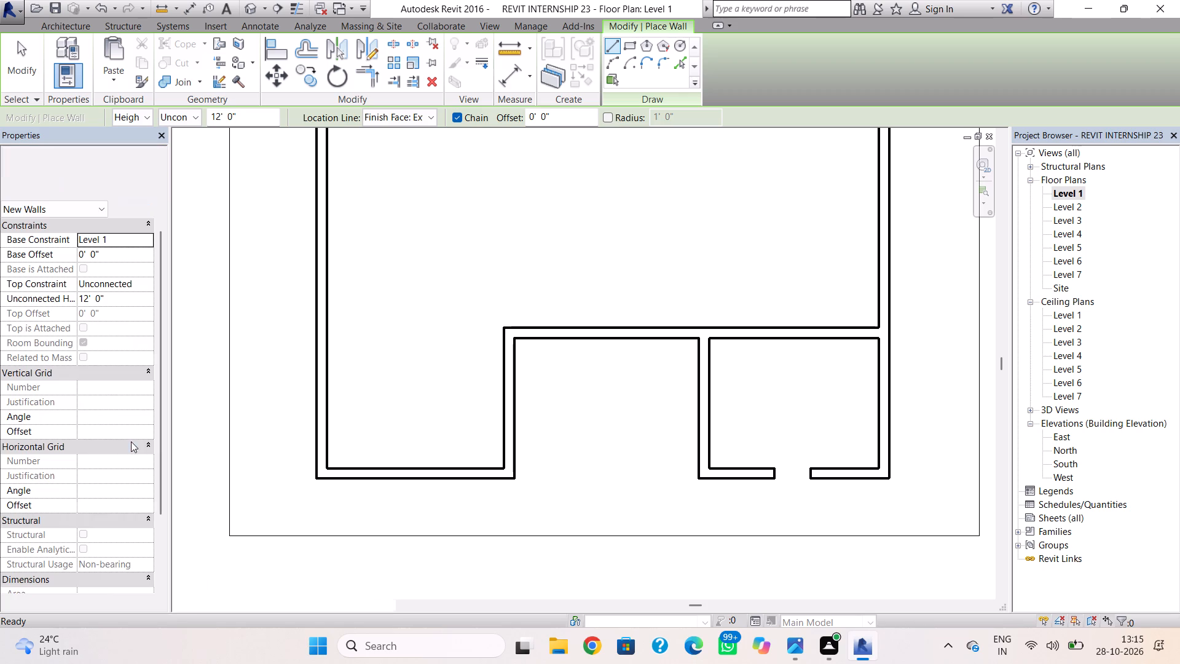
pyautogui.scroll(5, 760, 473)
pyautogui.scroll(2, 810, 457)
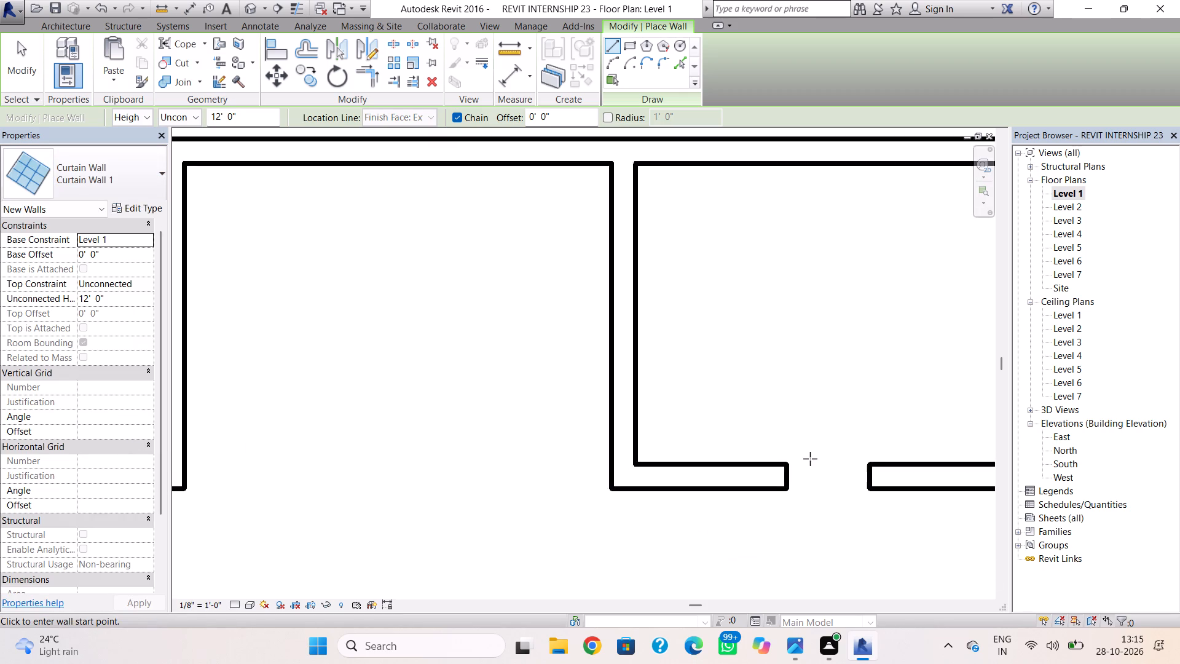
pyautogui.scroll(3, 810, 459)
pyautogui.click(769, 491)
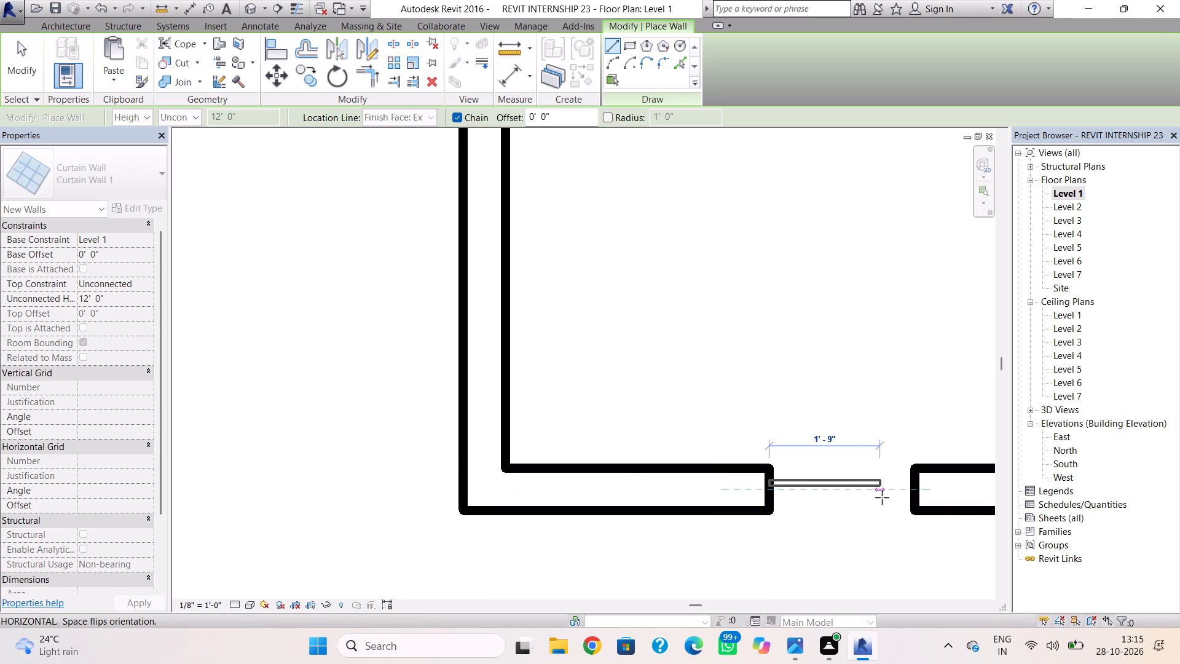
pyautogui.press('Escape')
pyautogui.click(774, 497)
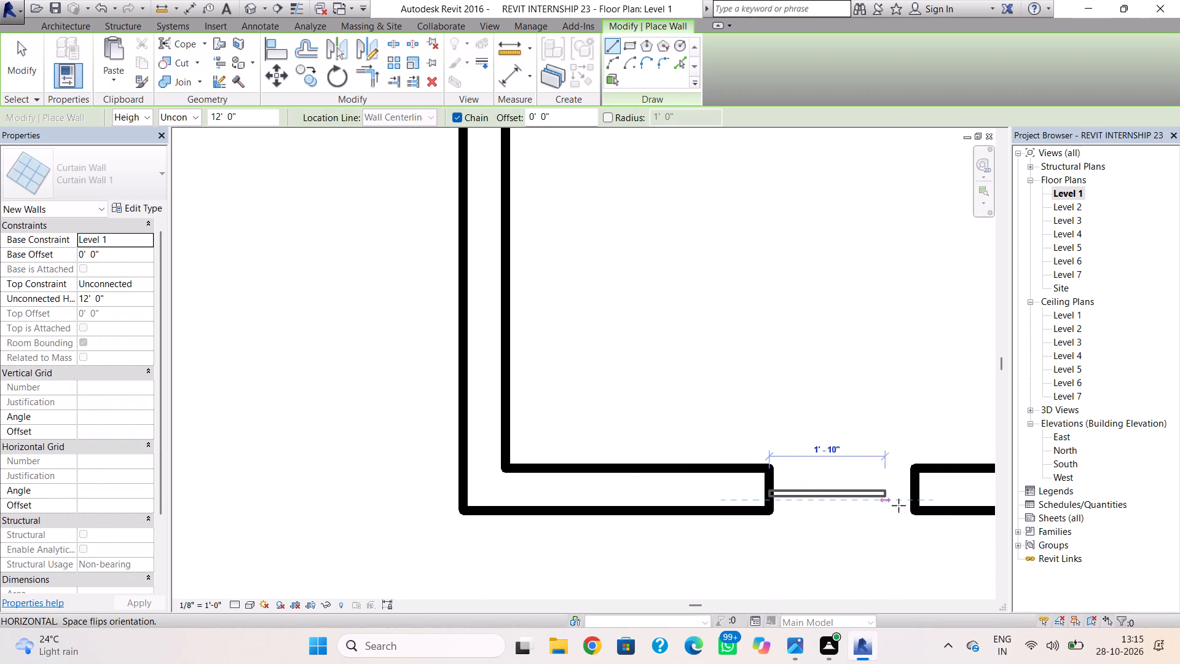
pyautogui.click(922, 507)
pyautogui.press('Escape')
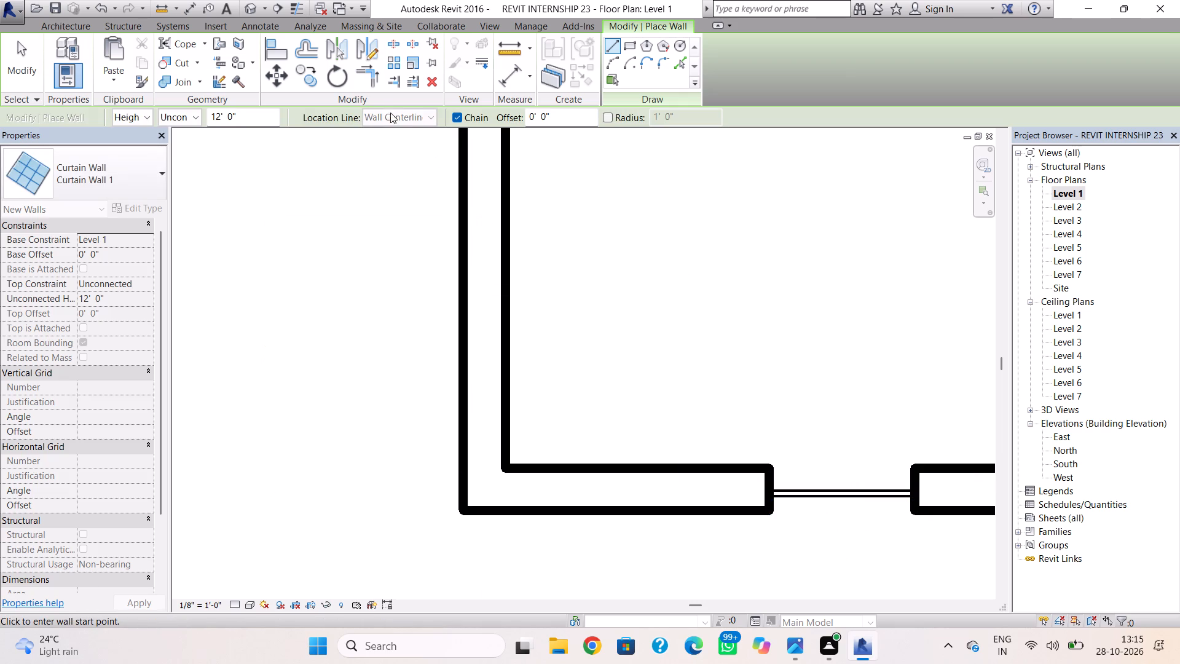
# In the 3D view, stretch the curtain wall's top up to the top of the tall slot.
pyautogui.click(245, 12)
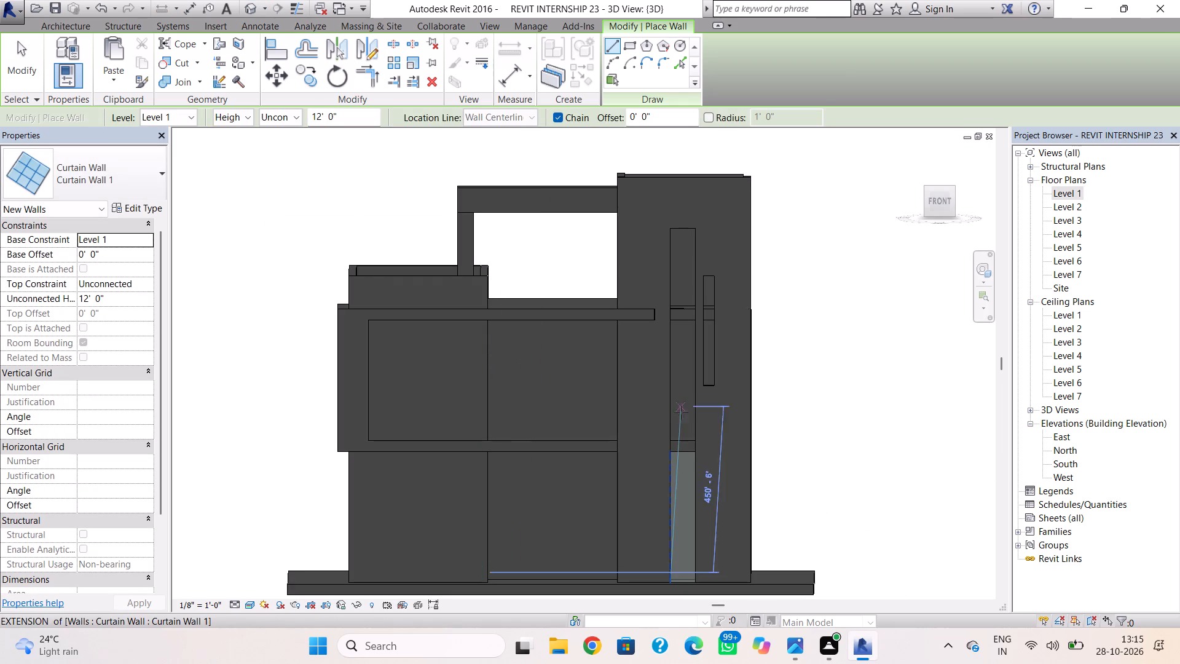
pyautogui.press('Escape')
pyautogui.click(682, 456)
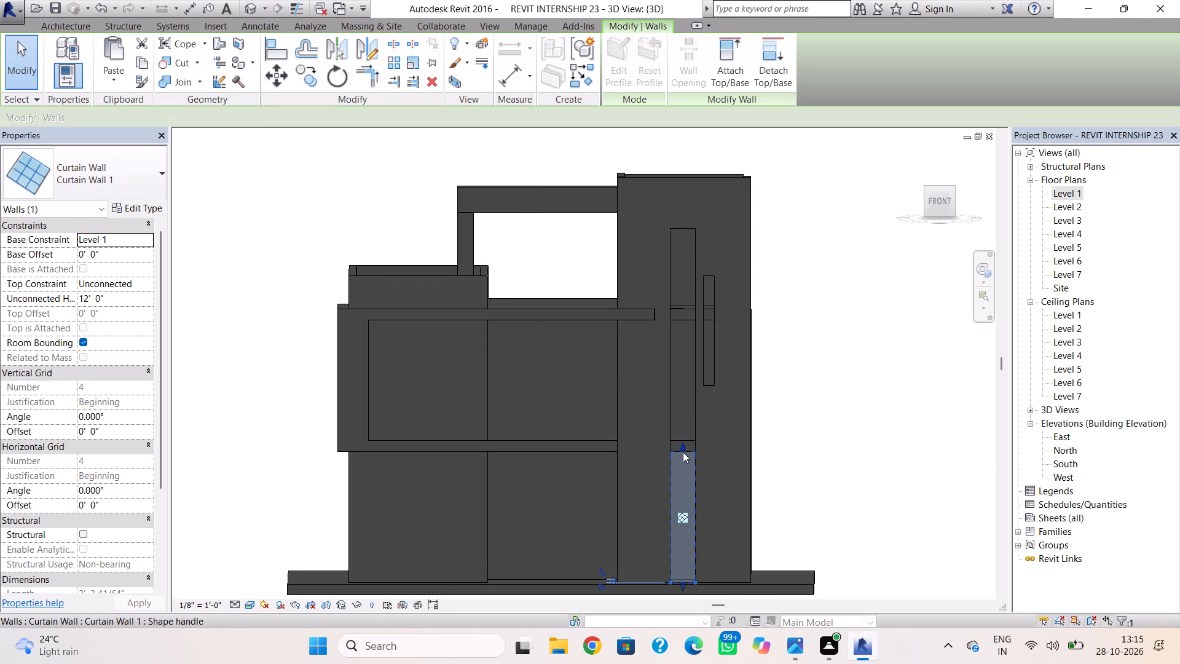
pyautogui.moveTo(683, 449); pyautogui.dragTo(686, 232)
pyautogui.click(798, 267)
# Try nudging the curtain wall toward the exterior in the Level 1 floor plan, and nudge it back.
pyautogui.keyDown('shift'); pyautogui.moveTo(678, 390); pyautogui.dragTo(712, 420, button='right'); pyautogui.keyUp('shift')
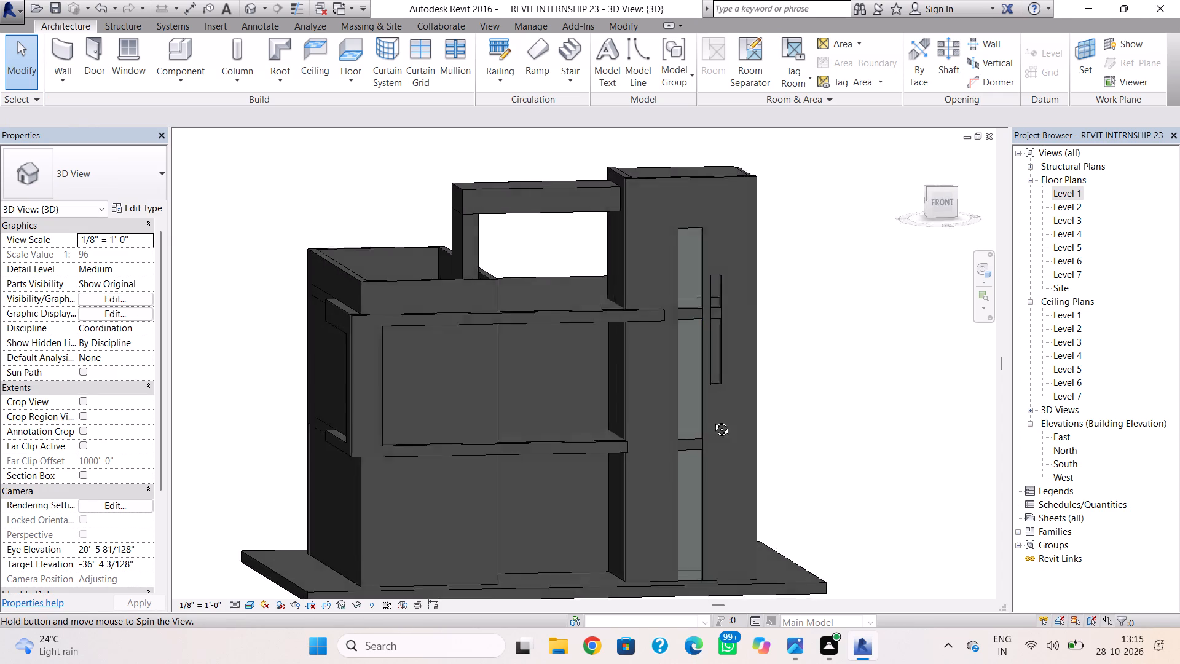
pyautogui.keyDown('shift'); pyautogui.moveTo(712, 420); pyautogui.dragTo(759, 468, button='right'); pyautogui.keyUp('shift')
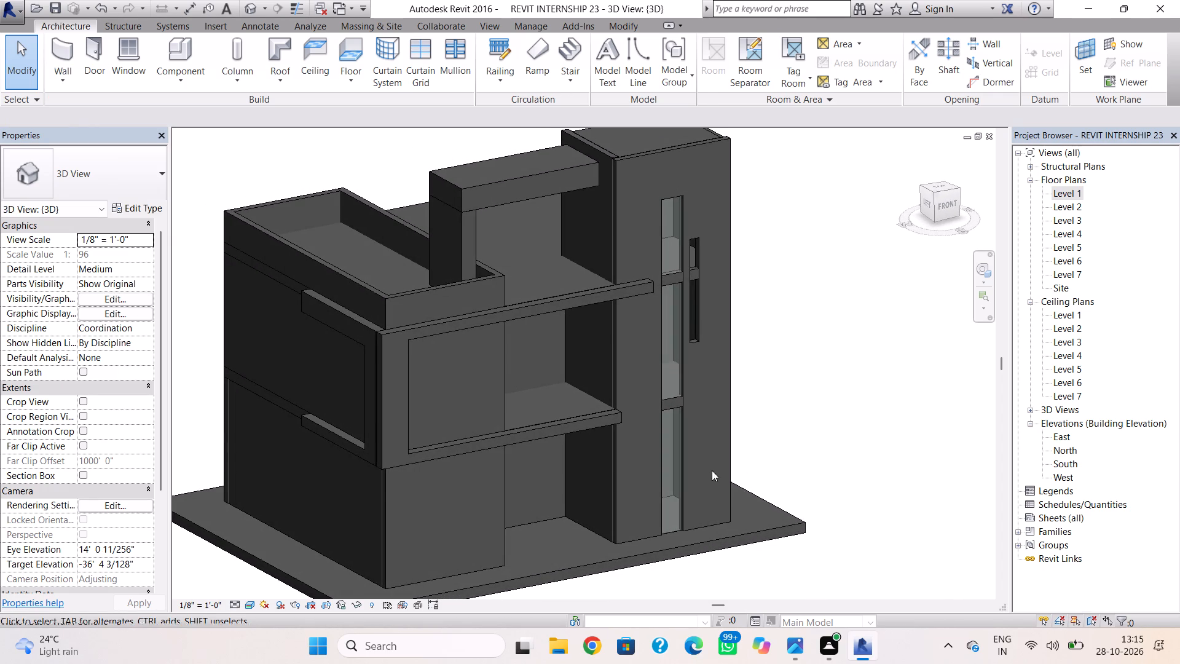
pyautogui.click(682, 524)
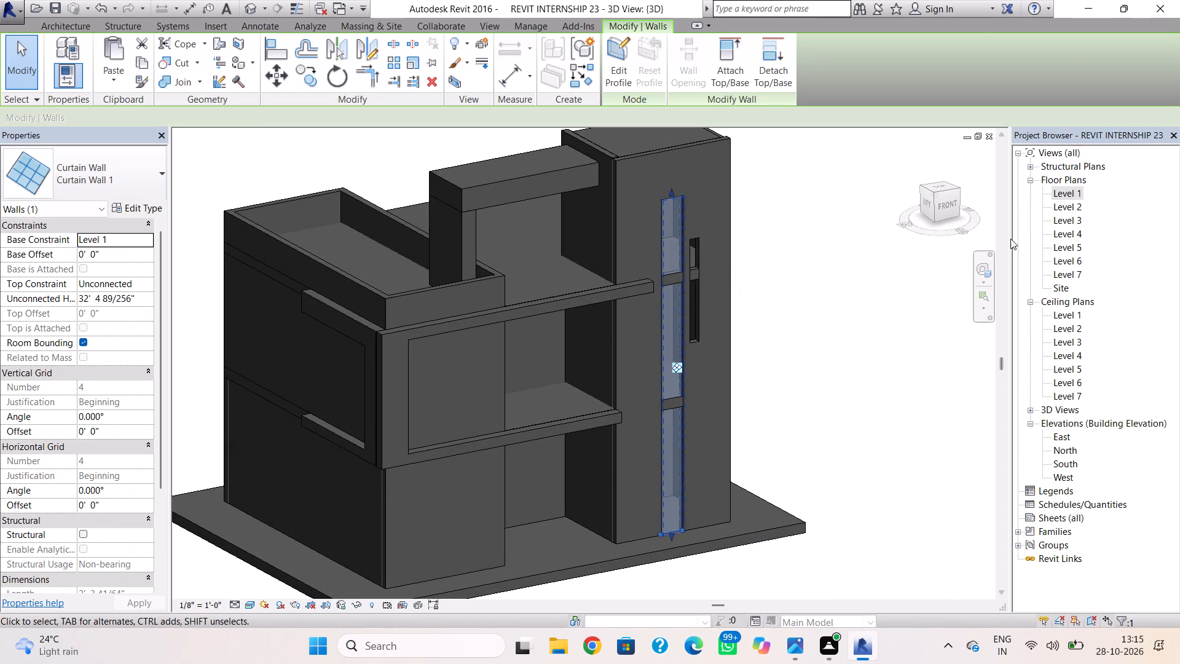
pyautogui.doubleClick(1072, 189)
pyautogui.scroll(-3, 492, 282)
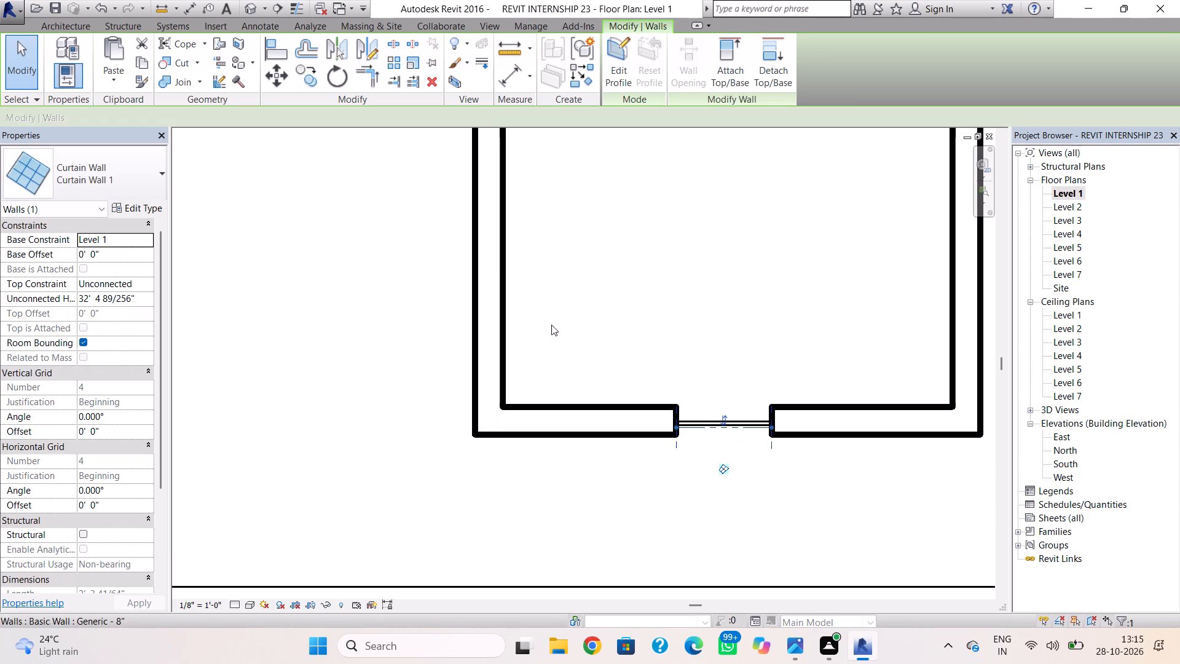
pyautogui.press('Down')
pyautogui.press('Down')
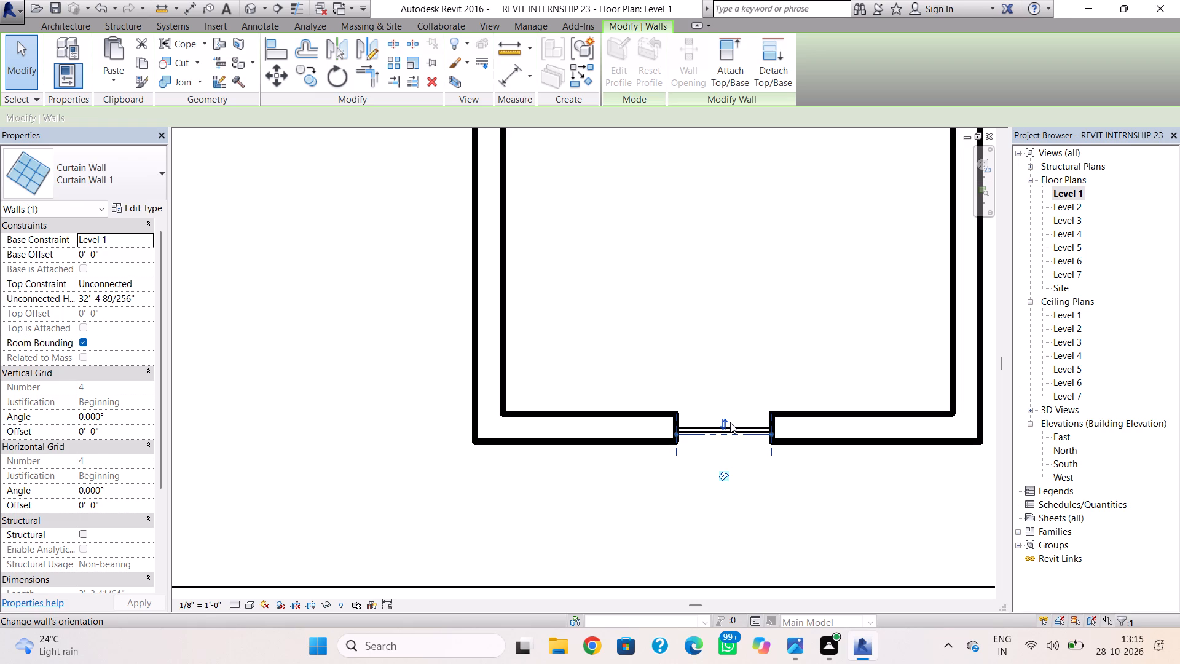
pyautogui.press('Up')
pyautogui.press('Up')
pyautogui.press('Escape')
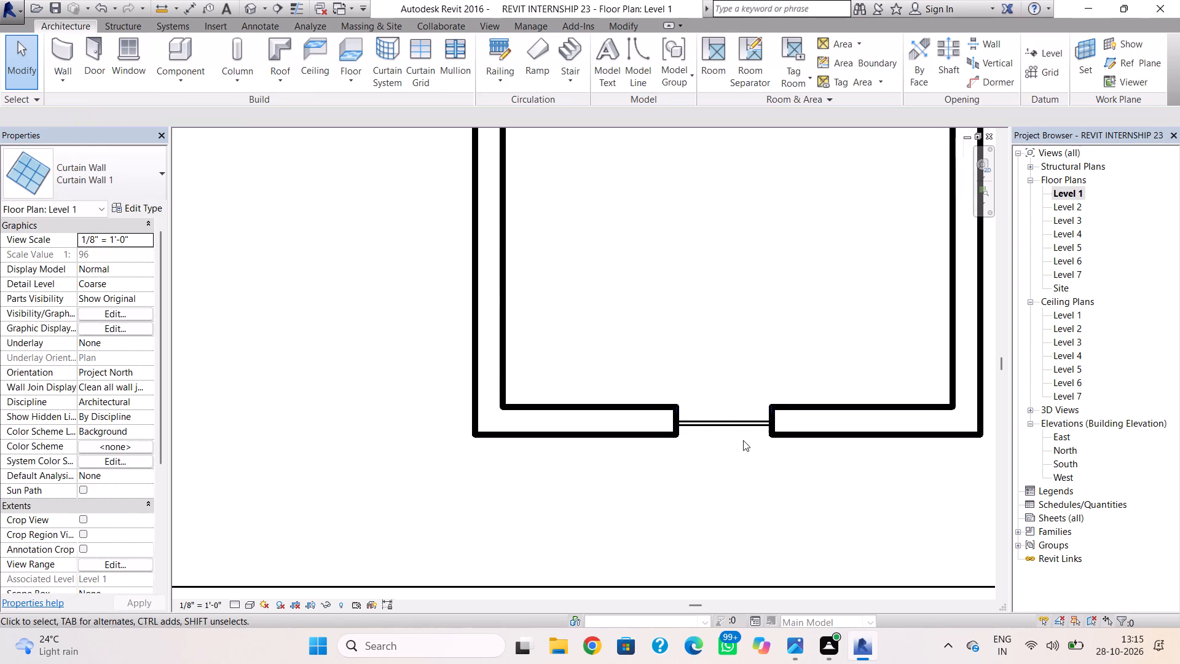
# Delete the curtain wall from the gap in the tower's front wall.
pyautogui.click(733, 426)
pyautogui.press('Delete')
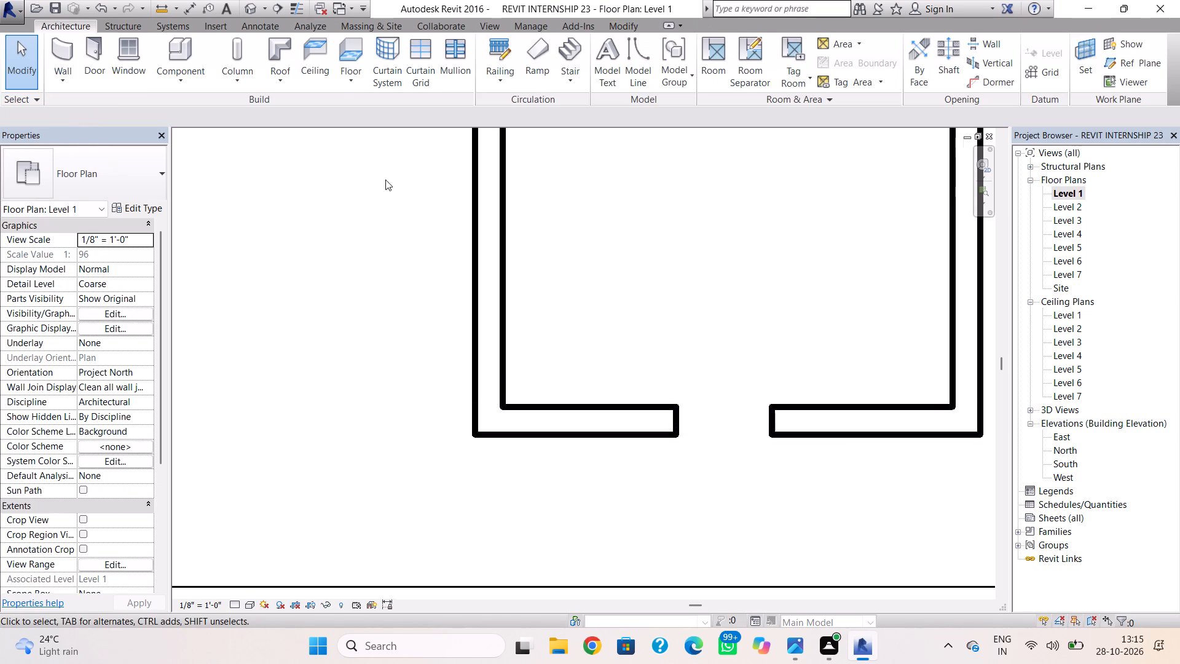
# Draw a Curtain Wall 1 wall about 2' 3" long between the outer corners of the tower's front gap.
pyautogui.click(63, 44)
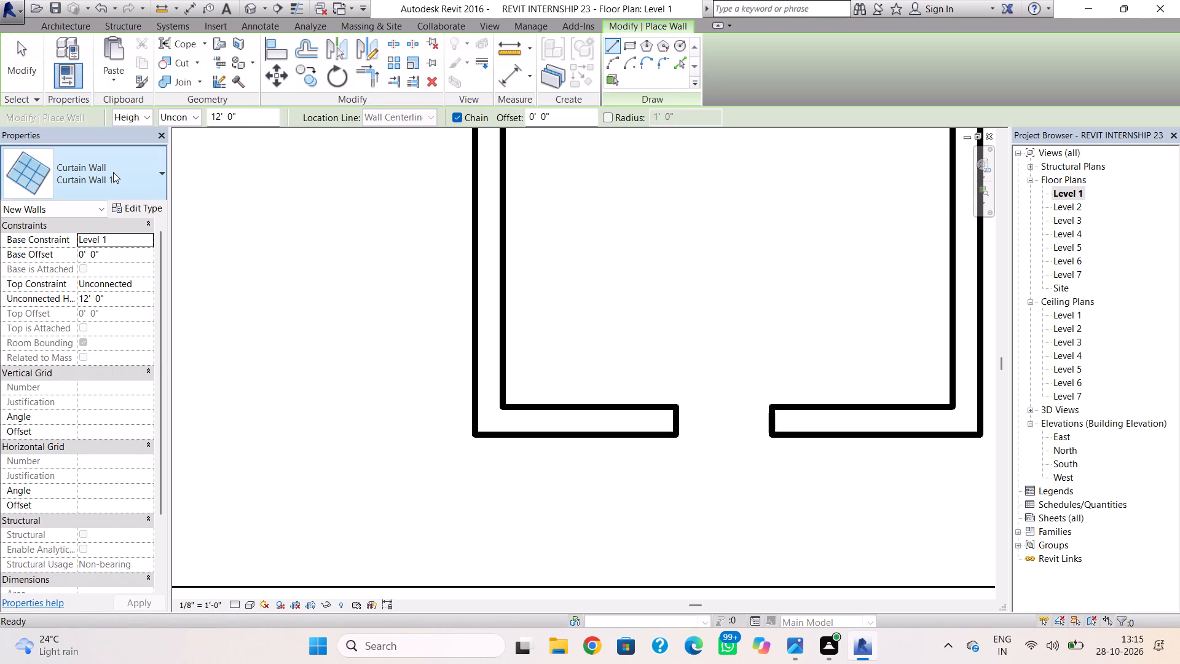
pyautogui.click(113, 172)
pyautogui.click(128, 423)
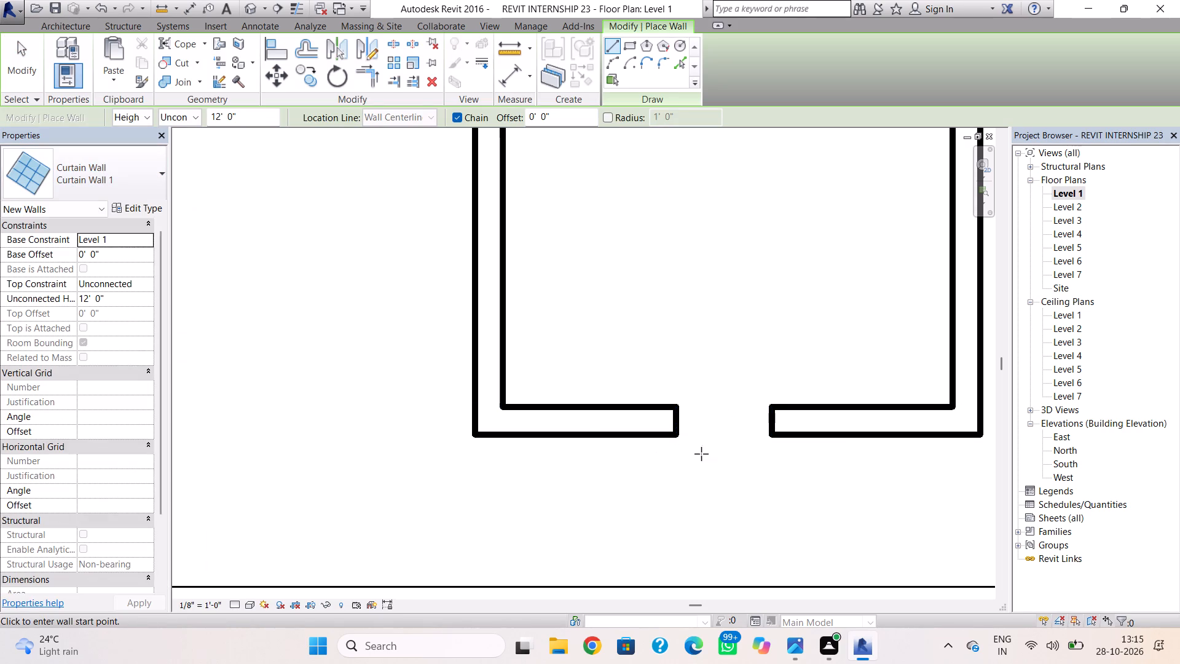
pyautogui.scroll(8, 686, 435)
pyautogui.click(671, 438)
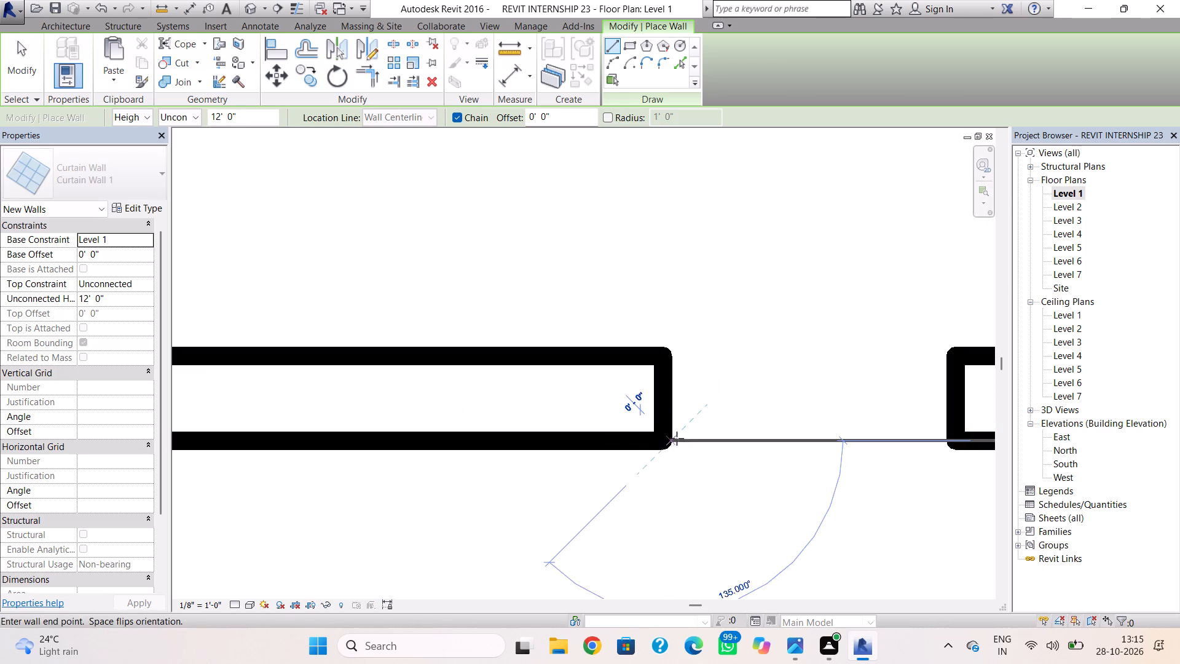
pyautogui.click(950, 445)
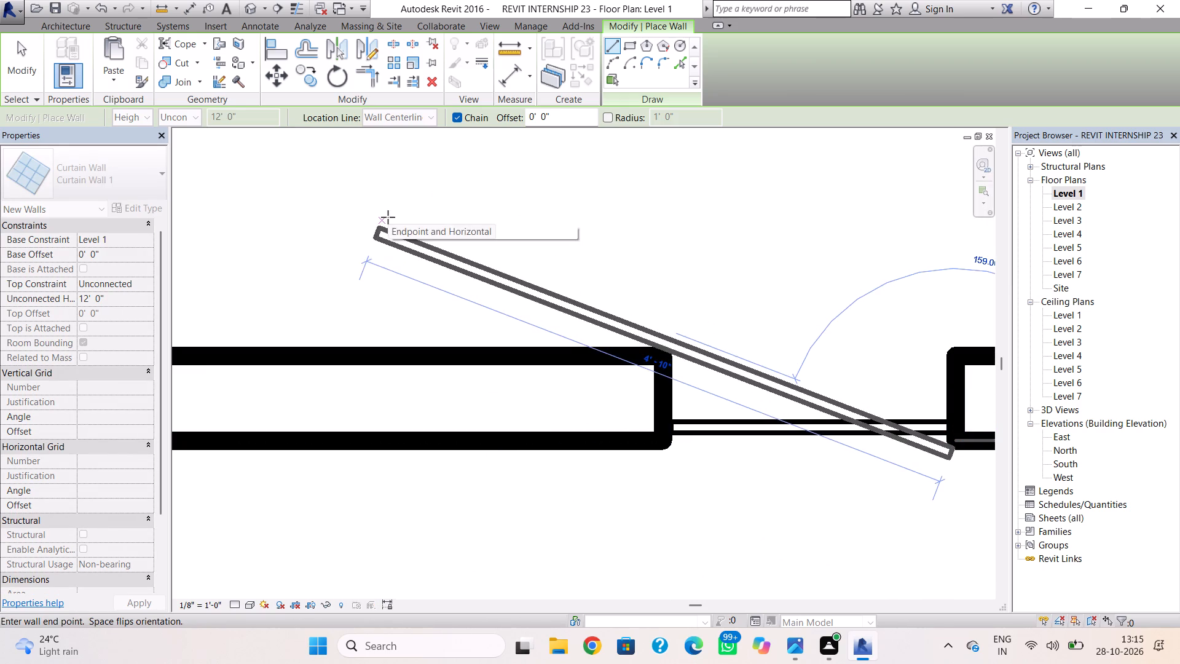
pyautogui.press('Escape')
# In the 3D view, stretch the new curtain wall's top up to the top of the tall slot.
pyautogui.click(247, 10)
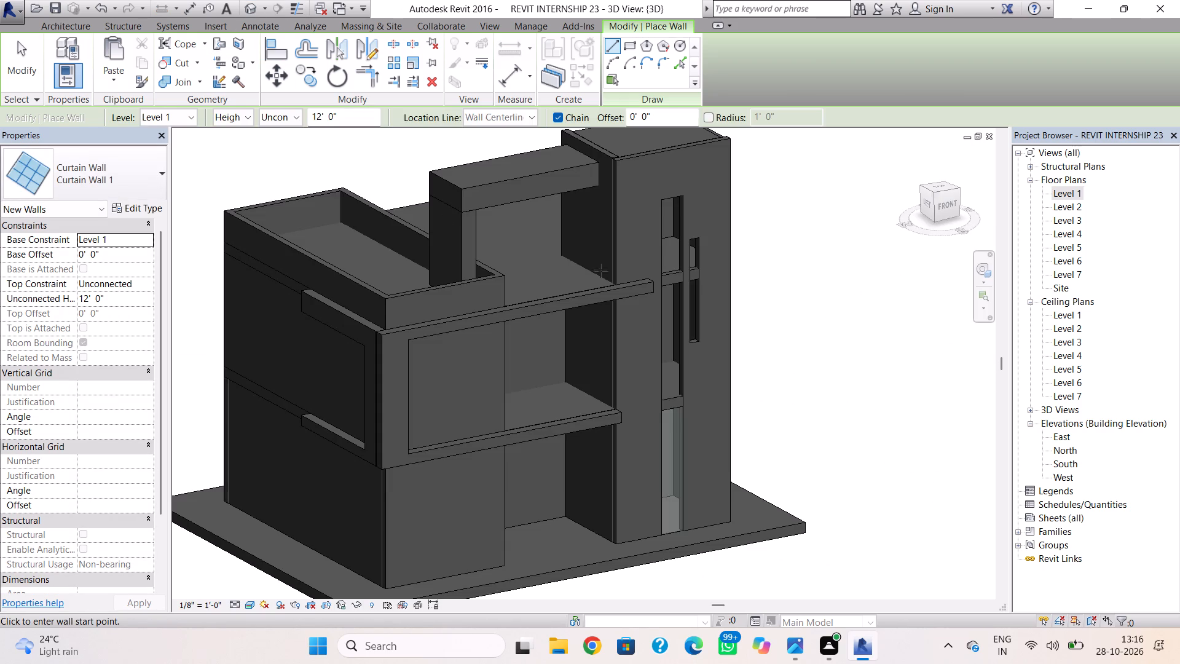
pyautogui.keyDown('shift'); pyautogui.moveTo(692, 453); pyautogui.dragTo(603, 442, button='right'); pyautogui.keyUp('shift')
pyautogui.press('Escape')
pyautogui.click(680, 477)
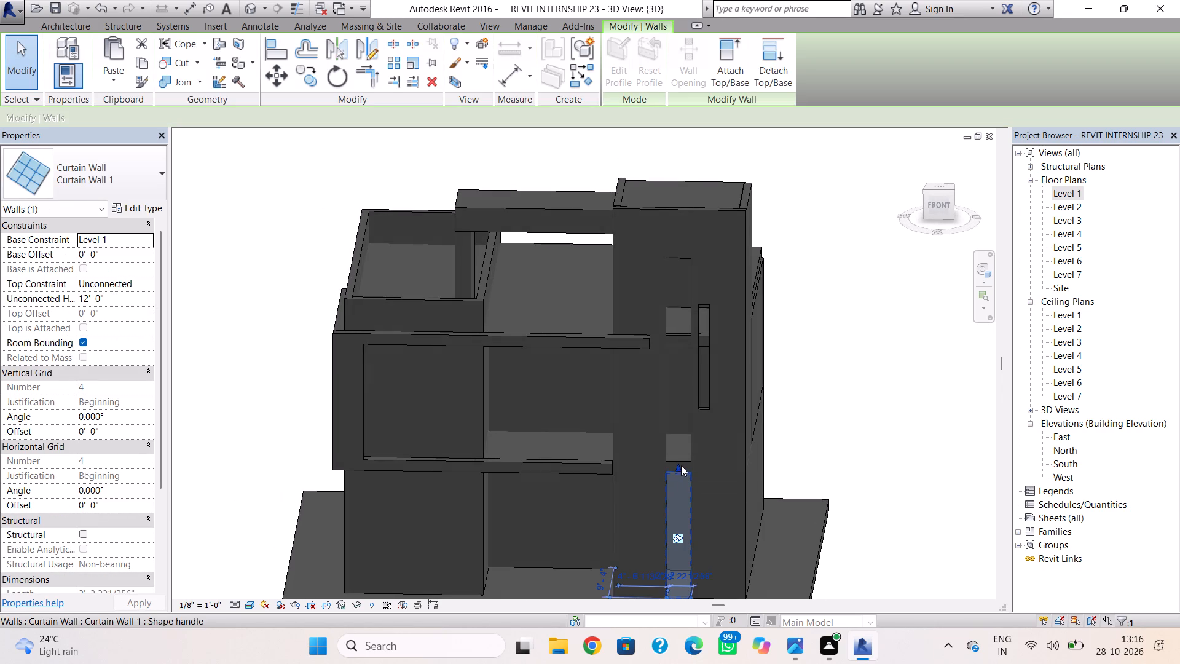
pyautogui.moveTo(681, 465); pyautogui.dragTo(687, 264)
pyautogui.click(813, 282)
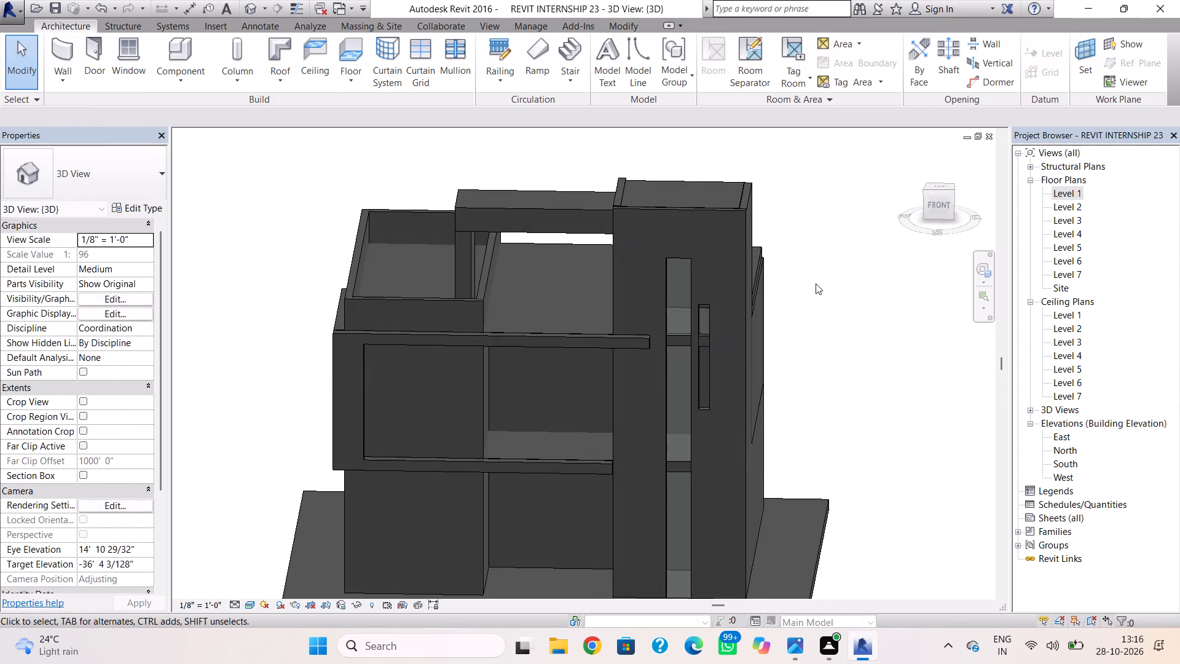
pyautogui.press('Escape')
# Examine the glazed slot and the horizontal bands crossing it, close up and from several angles.
pyautogui.keyDown('shift'); pyautogui.moveTo(721, 401); pyautogui.dragTo(873, 419, button='right'); pyautogui.keyUp('shift')
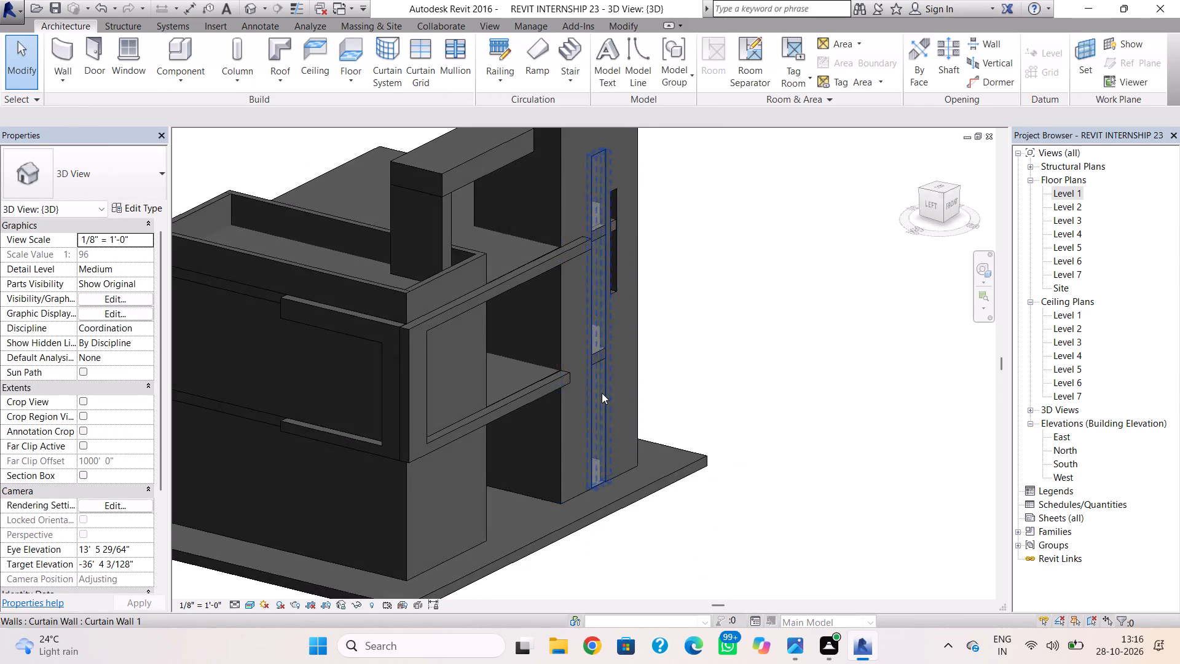
pyautogui.scroll(13, 602, 393)
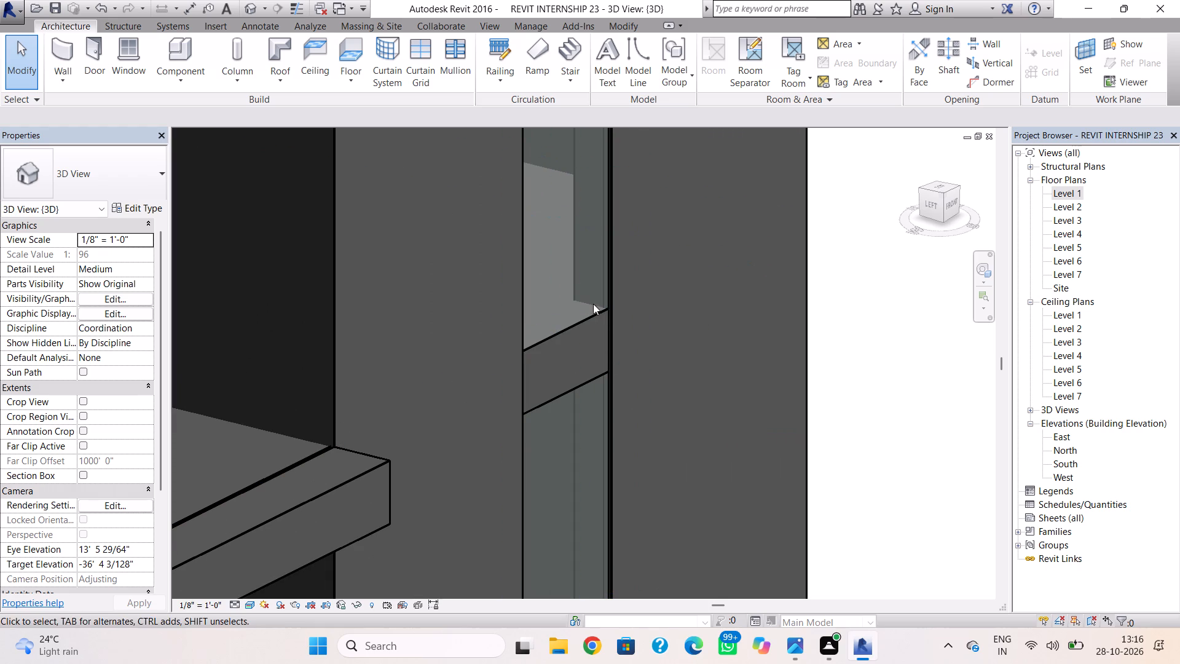
pyautogui.click(348, 489)
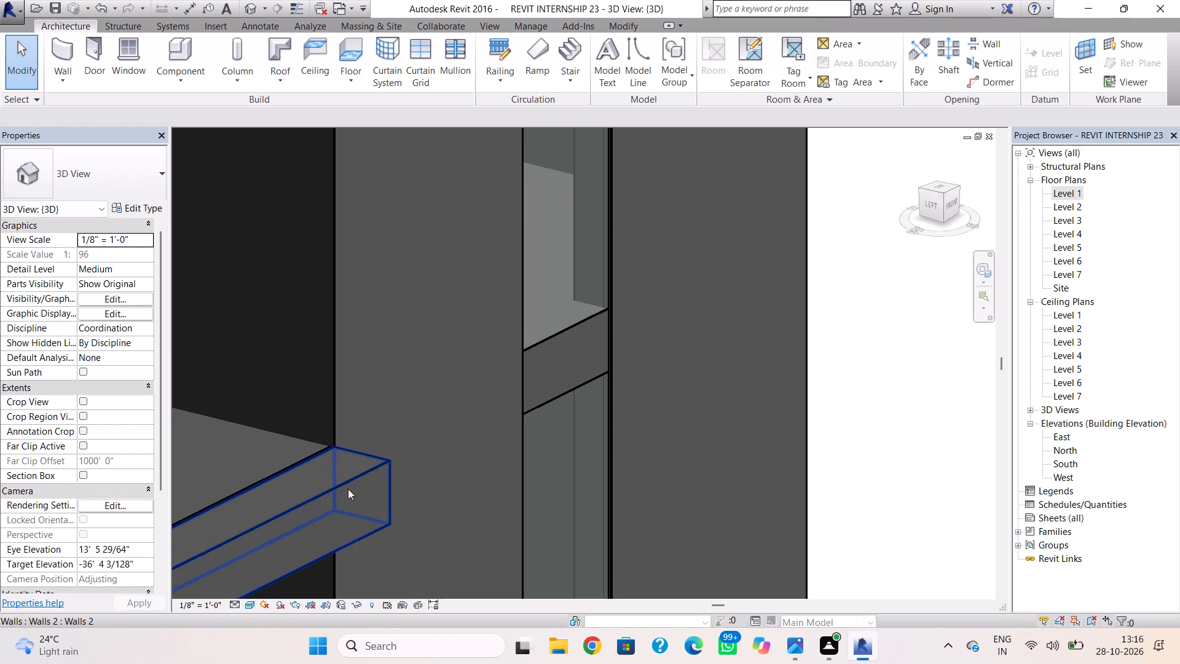
pyautogui.press('Escape')
pyautogui.keyDown('shift'); pyautogui.moveTo(638, 347); pyautogui.dragTo(492, 341, button='right'); pyautogui.keyUp('shift')
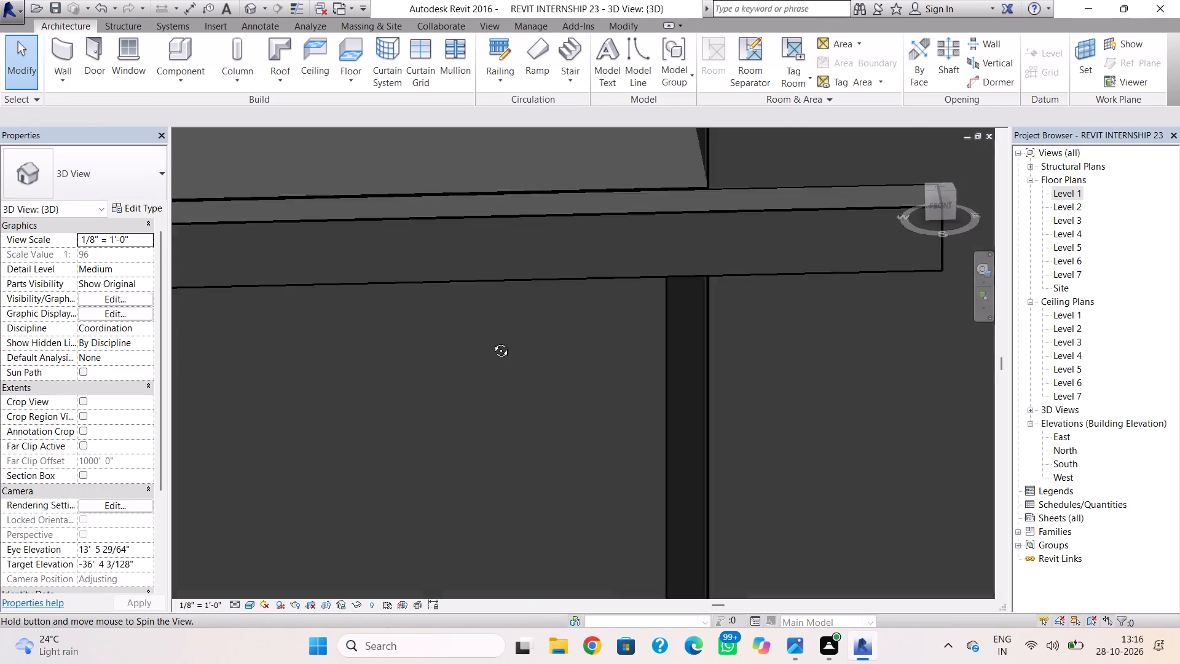
pyautogui.keyDown('shift'); pyautogui.moveTo(492, 341); pyautogui.dragTo(462, 334, button='right'); pyautogui.keyUp('shift')
pyautogui.scroll(-10, 462, 334)
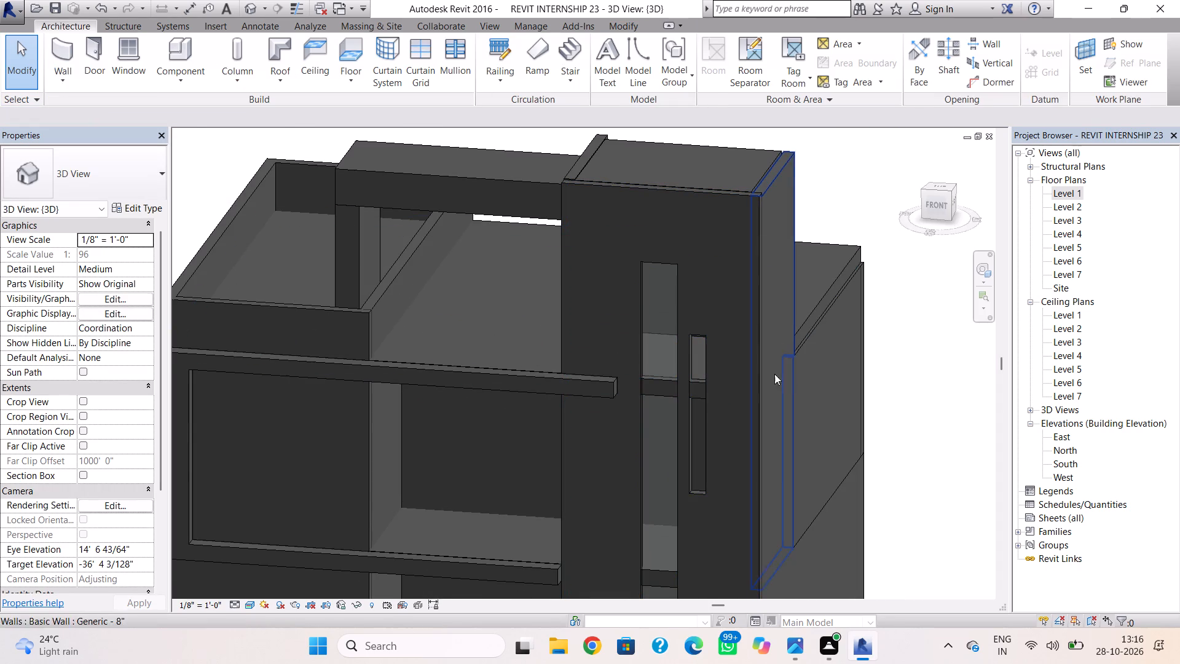
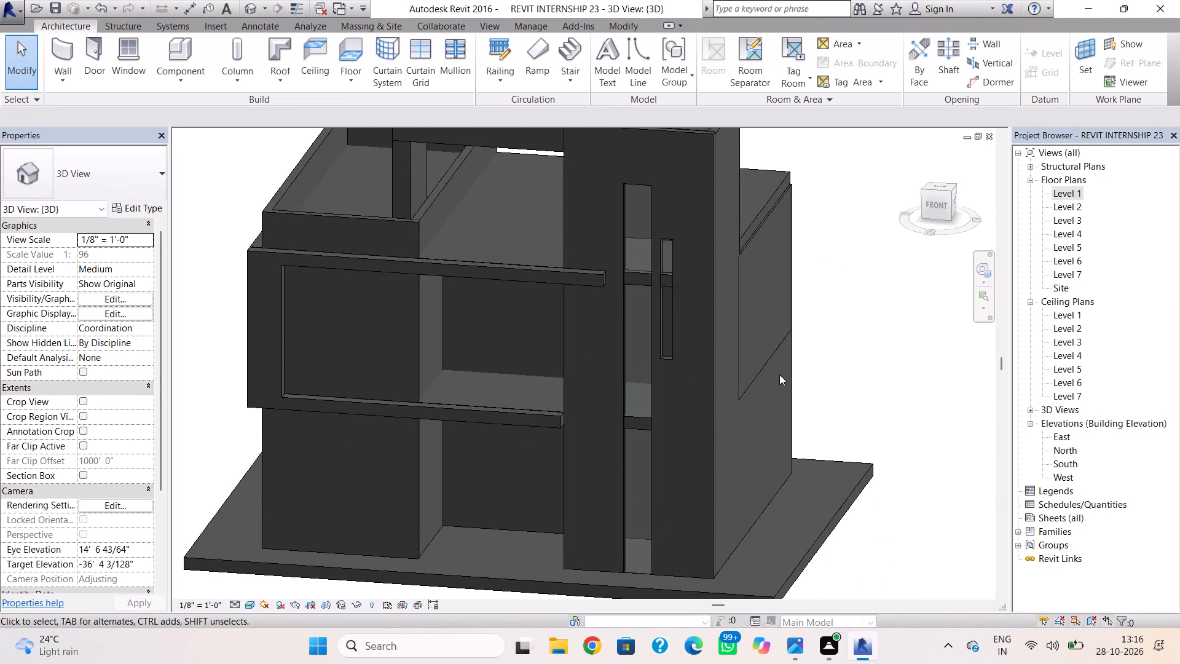
# Raise the base of the upper floor's 36-foot back wall to the top of the Level 2 roof slab.
pyautogui.keyDown('shift'); pyautogui.moveTo(758, 383); pyautogui.dragTo(659, 376, button='right'); pyautogui.keyUp('shift')
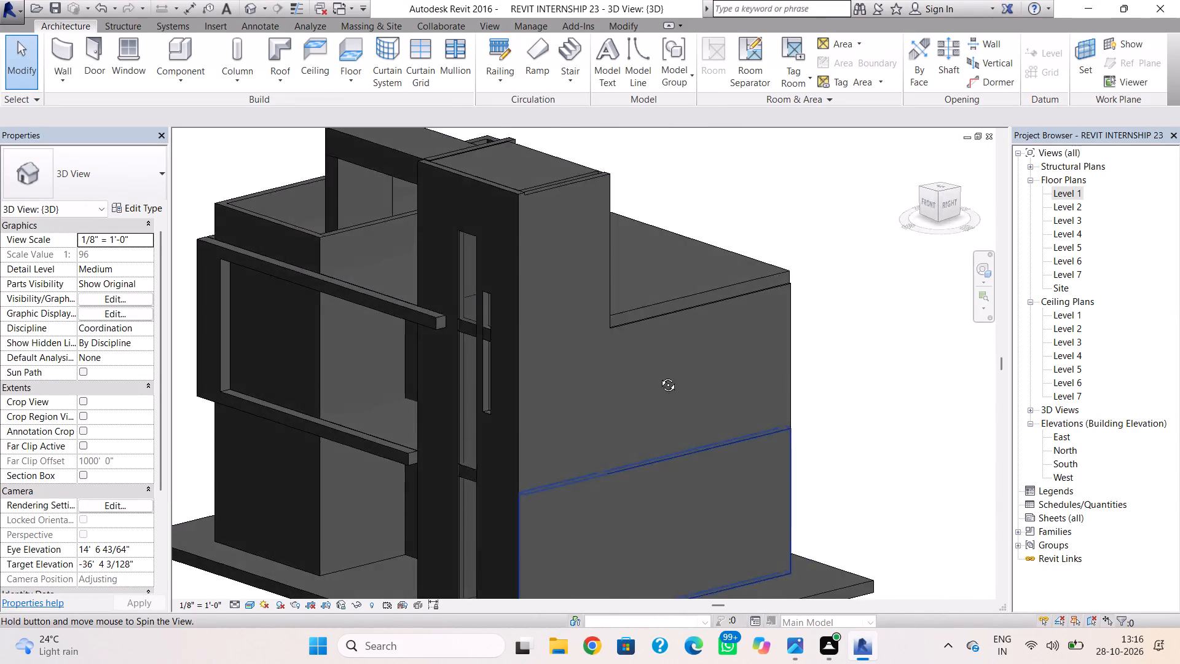
pyautogui.keyDown('shift'); pyautogui.moveTo(659, 376); pyautogui.dragTo(622, 352, button='right'); pyautogui.keyUp('shift')
pyautogui.keyDown('shift'); pyautogui.moveTo(718, 419); pyautogui.dragTo(497, 424, button='right'); pyautogui.keyUp('shift')
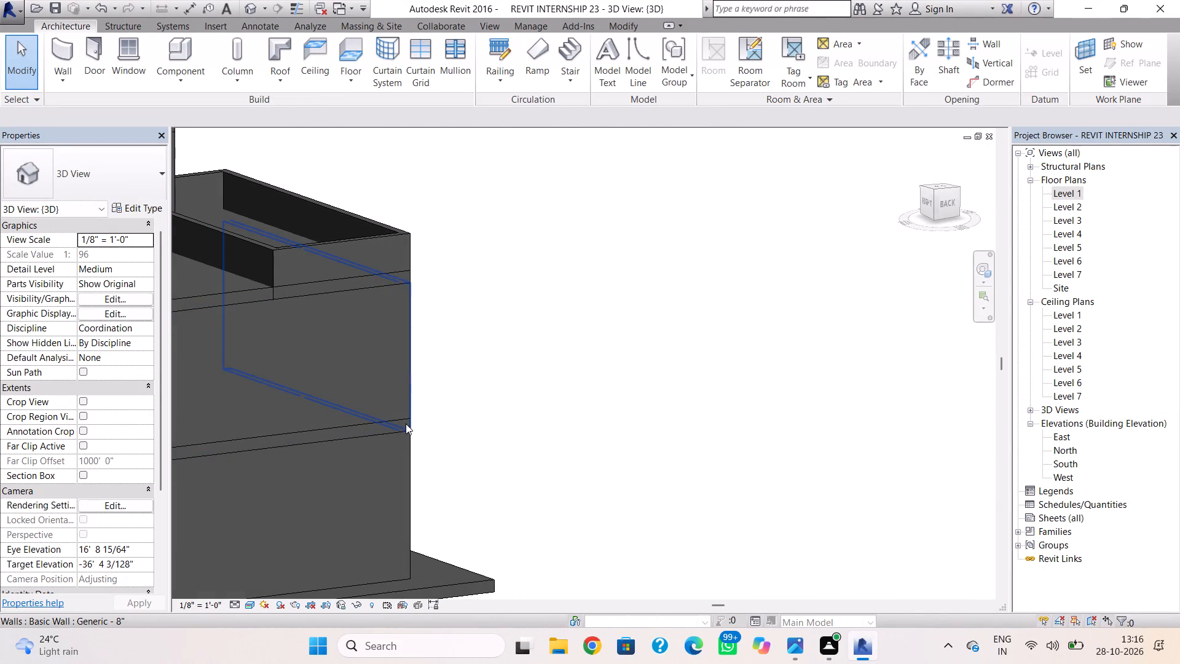
pyautogui.click(377, 430)
pyautogui.press('Escape')
pyautogui.click(380, 431)
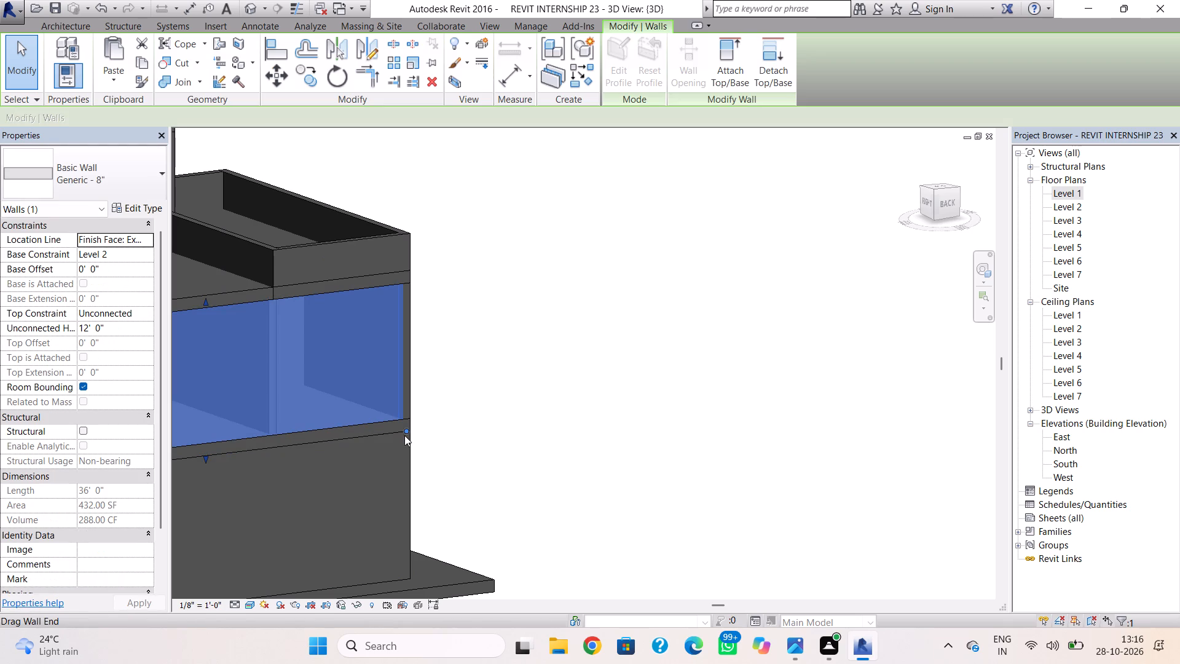
pyautogui.moveTo(404, 435); pyautogui.dragTo(519, 421, button='middle')
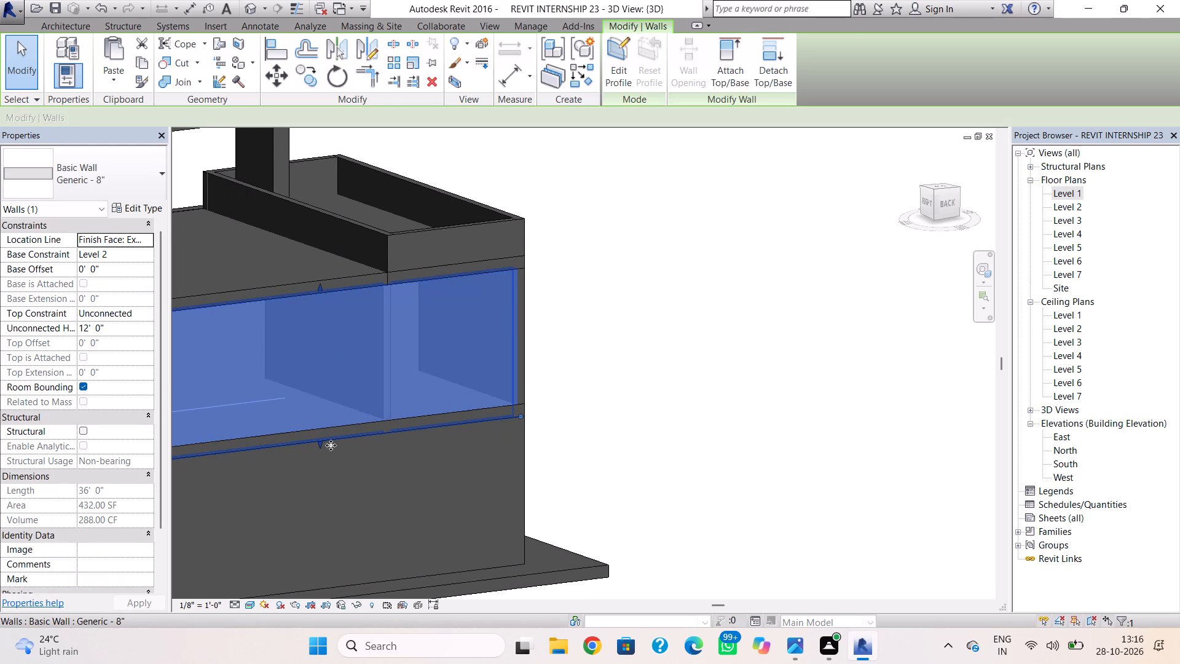
pyautogui.moveTo(320, 443); pyautogui.dragTo(322, 429)
pyautogui.press('Escape')
# Edit the Level 2 roof's footprint in the Level 1 plan, shortening the front boundary line to the tower gap's nearer edge.
pyautogui.doubleClick(374, 433)
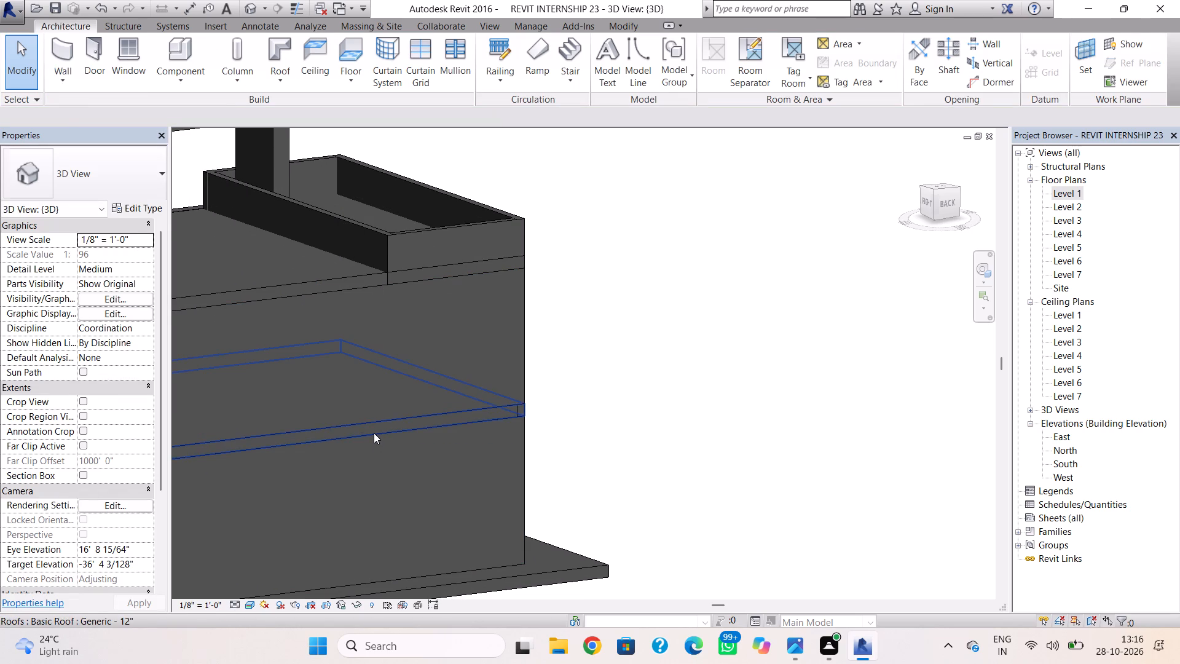
pyautogui.keyDown('shift'); pyautogui.moveTo(351, 404); pyautogui.dragTo(486, 401, button='right'); pyautogui.keyUp('shift')
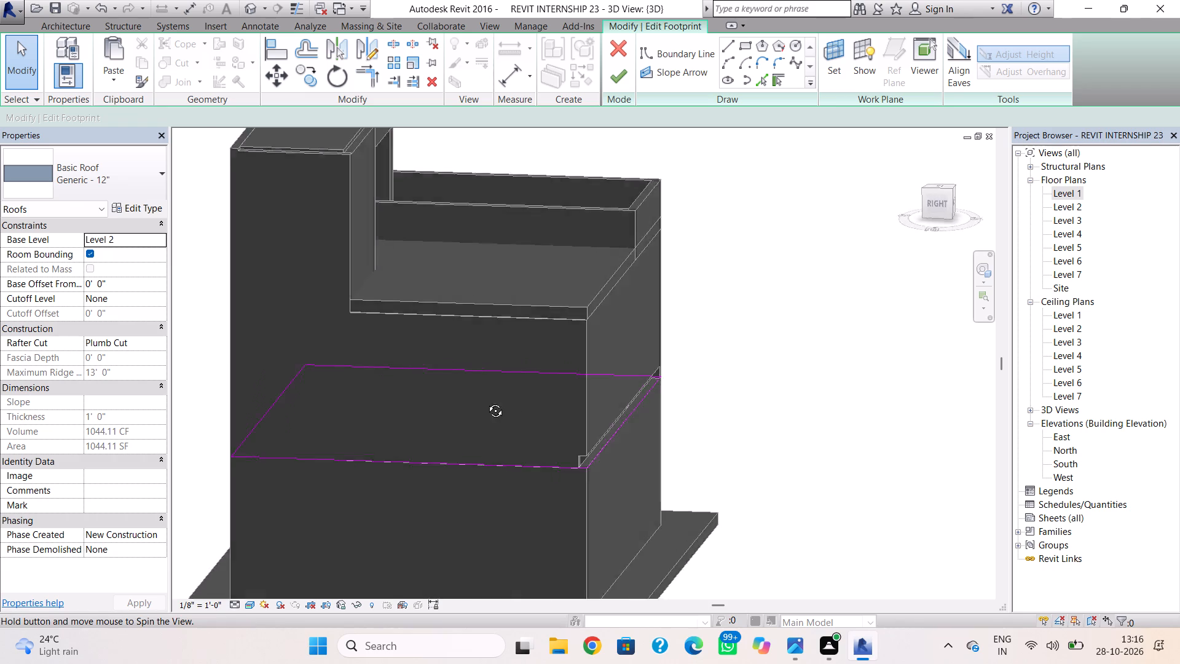
pyautogui.keyDown('shift'); pyautogui.moveTo(486, 401); pyautogui.dragTo(673, 409, button='right'); pyautogui.keyUp('shift')
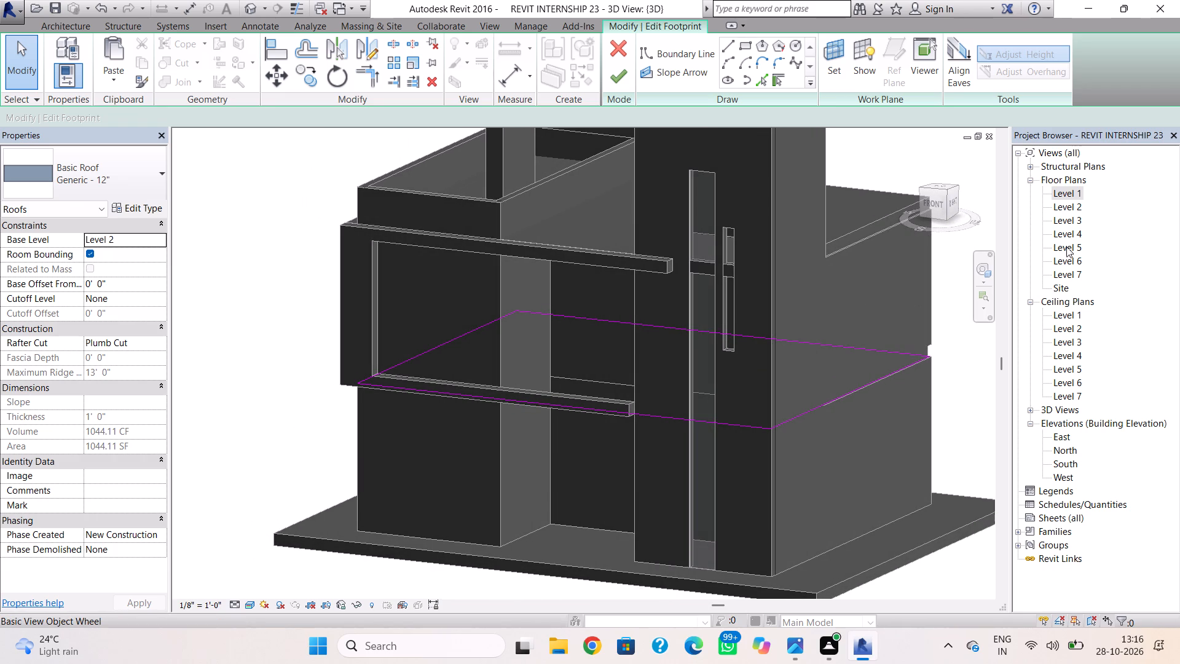
pyautogui.doubleClick(1070, 194)
pyautogui.scroll(-3, 961, 342)
pyautogui.moveTo(946, 357); pyautogui.dragTo(706, 350, button='middle')
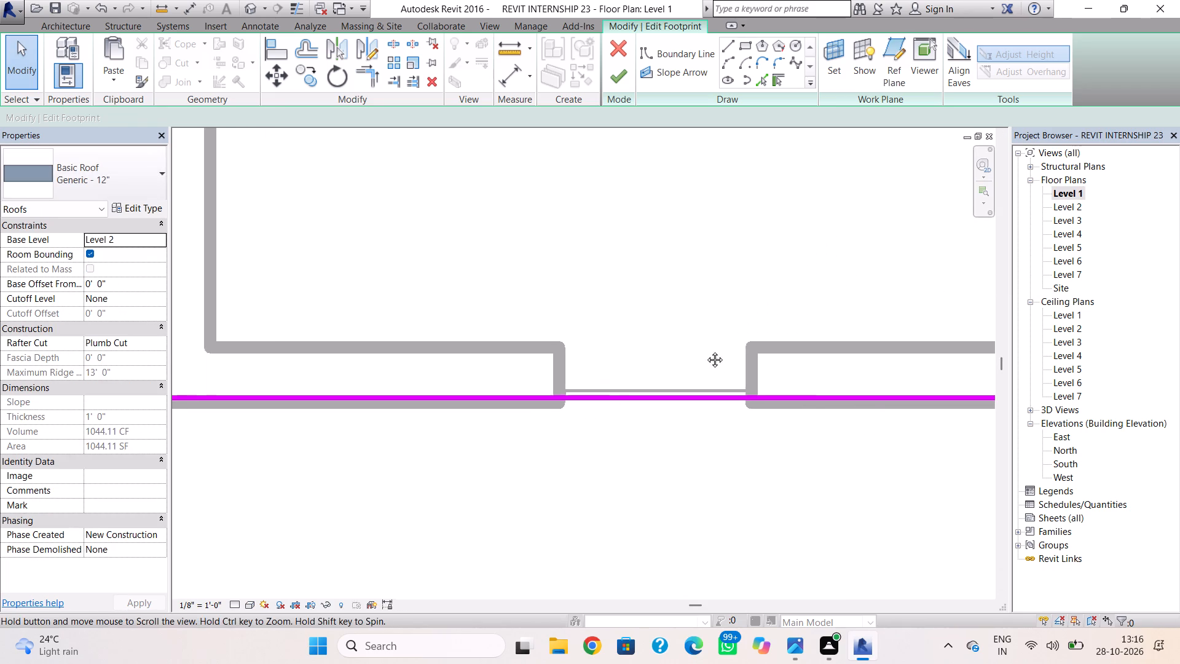
pyautogui.moveTo(706, 350); pyautogui.dragTo(570, 355, button='middle')
pyautogui.scroll(-8, 577, 362)
pyautogui.moveTo(592, 387); pyautogui.dragTo(648, 389, button='middle')
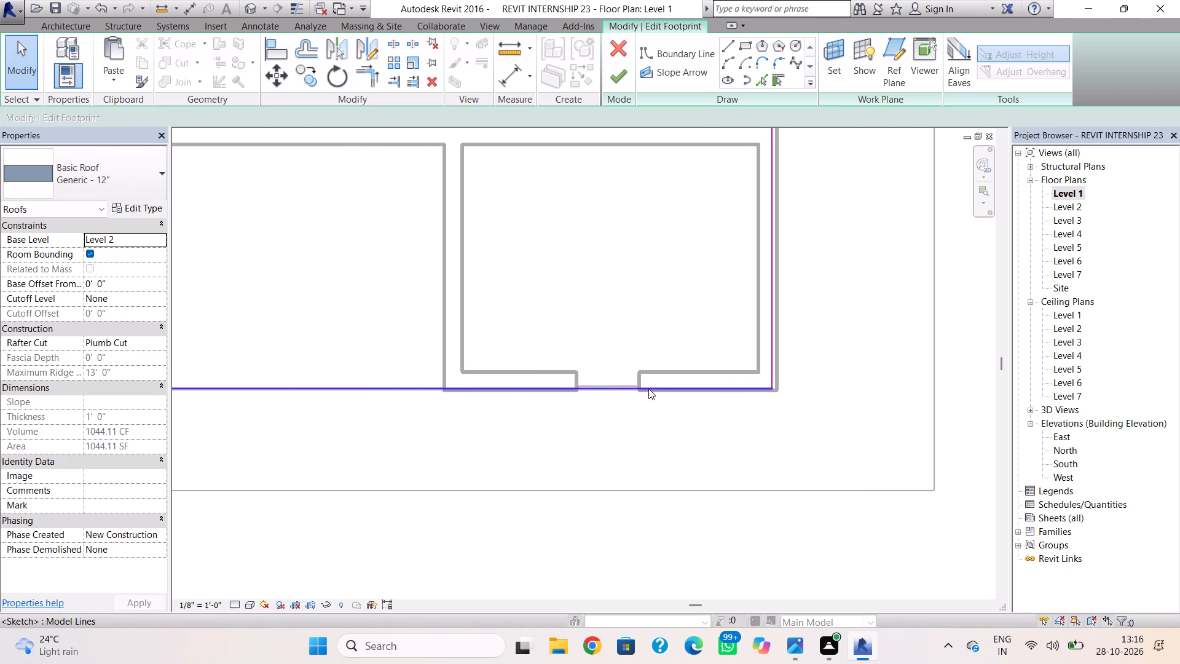
pyautogui.moveTo(676, 394); pyautogui.dragTo(672, 509, button='middle')
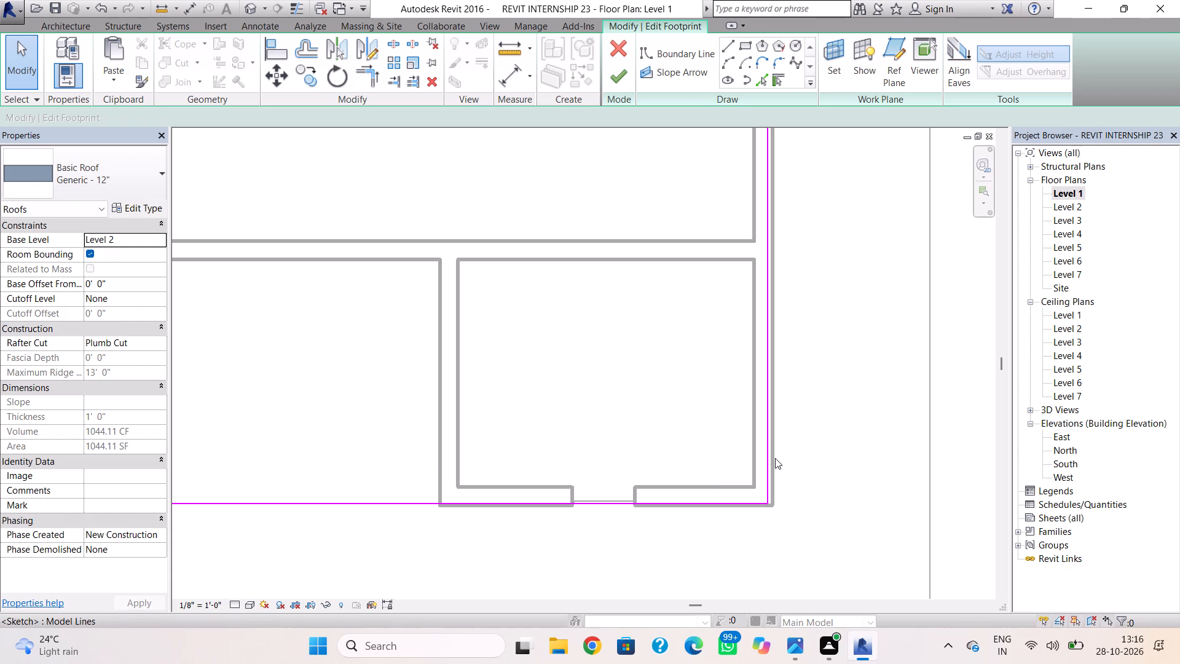
pyautogui.click(774, 464)
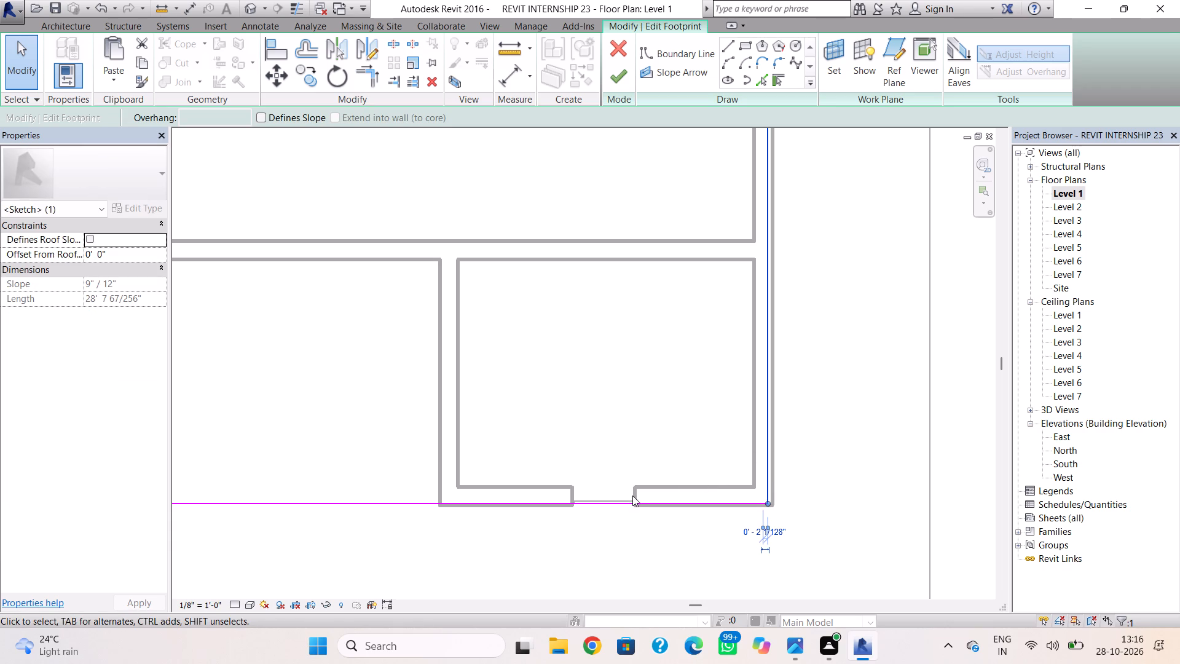
pyautogui.click(633, 505)
pyautogui.scroll(4, 619, 521)
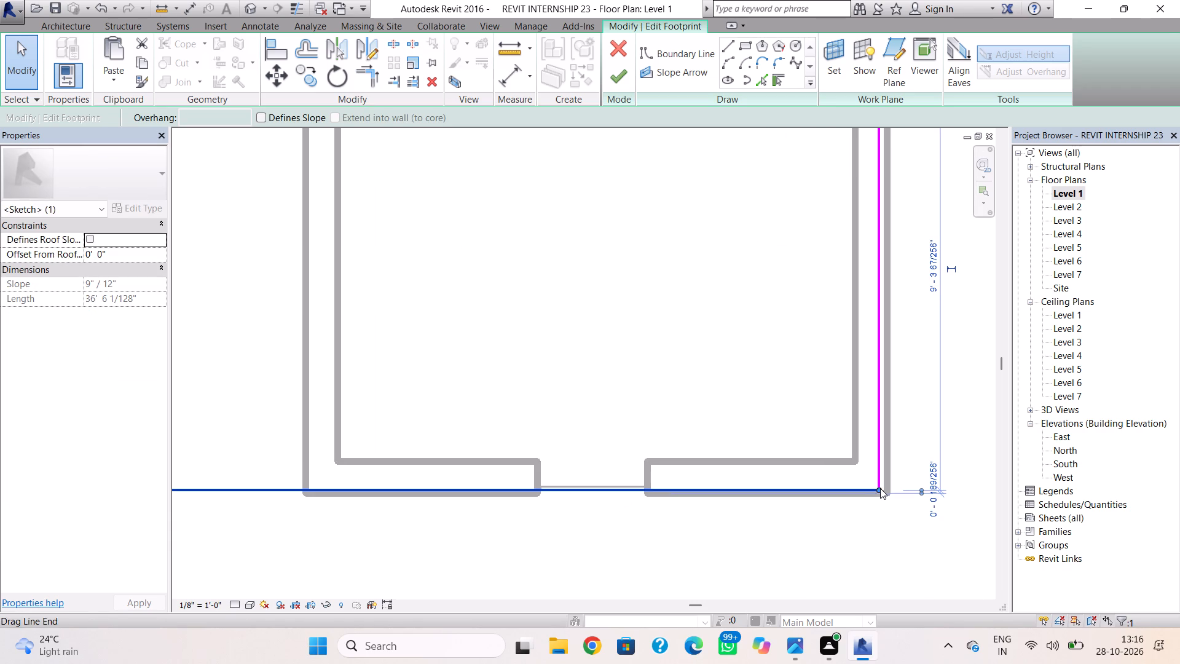
pyautogui.moveTo(879, 494); pyautogui.dragTo(539, 470)
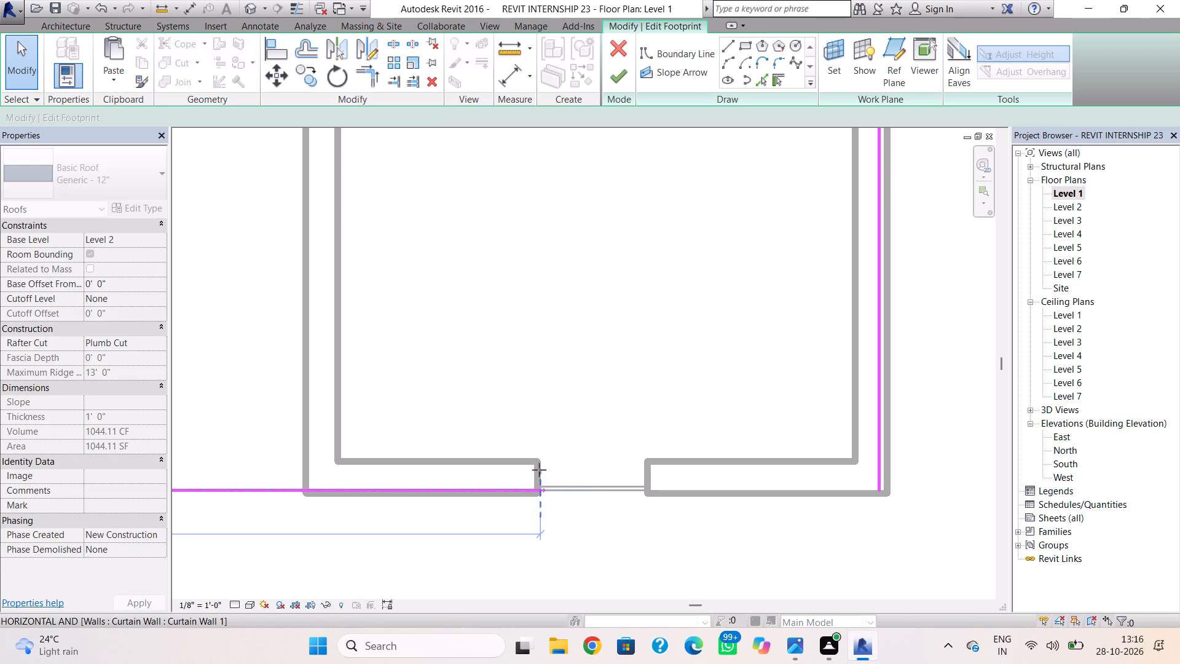
pyautogui.moveTo(539, 470); pyautogui.dragTo(537, 470)
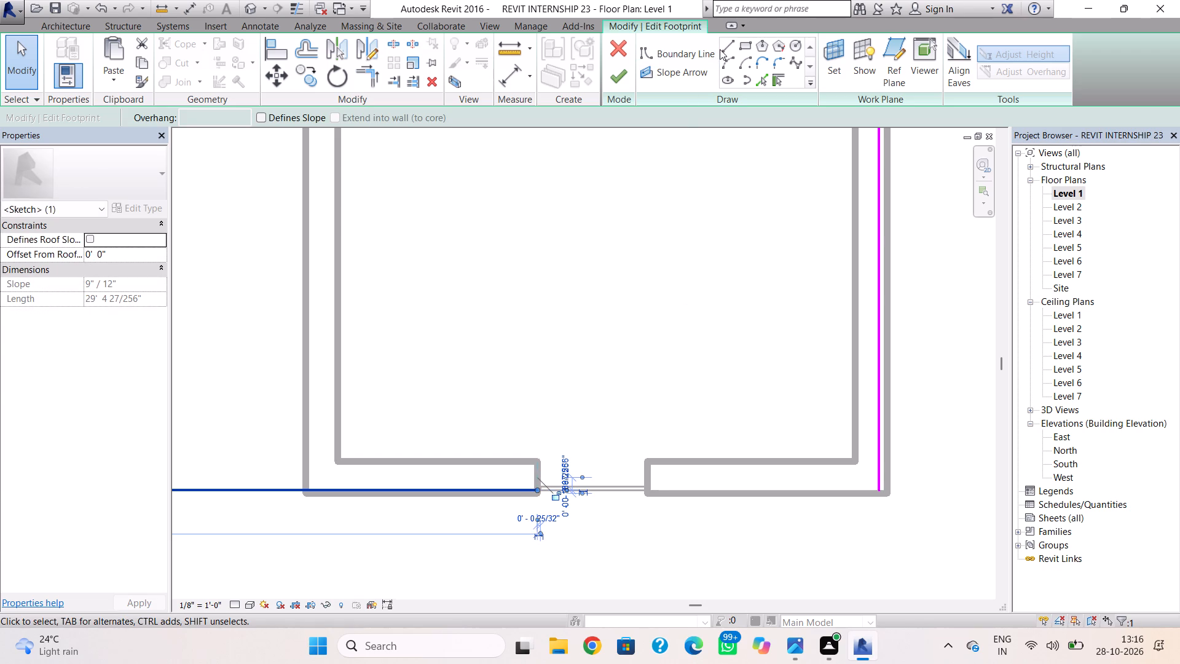
# Draw boundary lines notching the roof around the tower's front gap, about 9" deep and 2' 3" wide, and on to the front corner.
pyautogui.click(721, 47)
pyautogui.scroll(4, 543, 424)
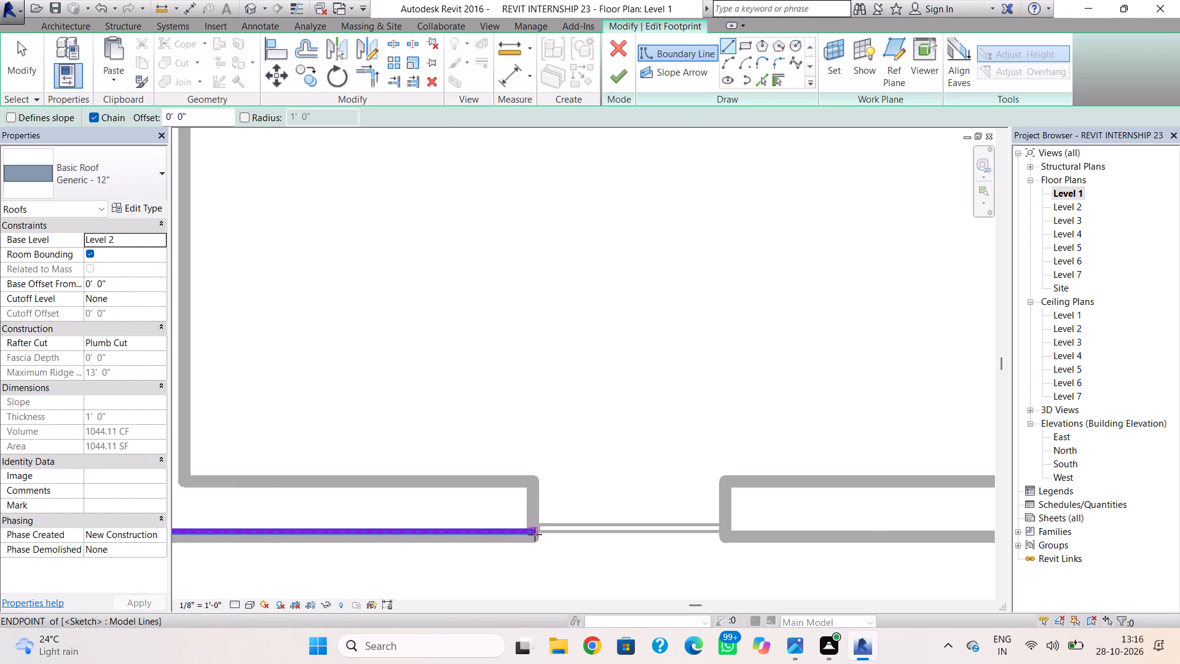
pyautogui.click(535, 534)
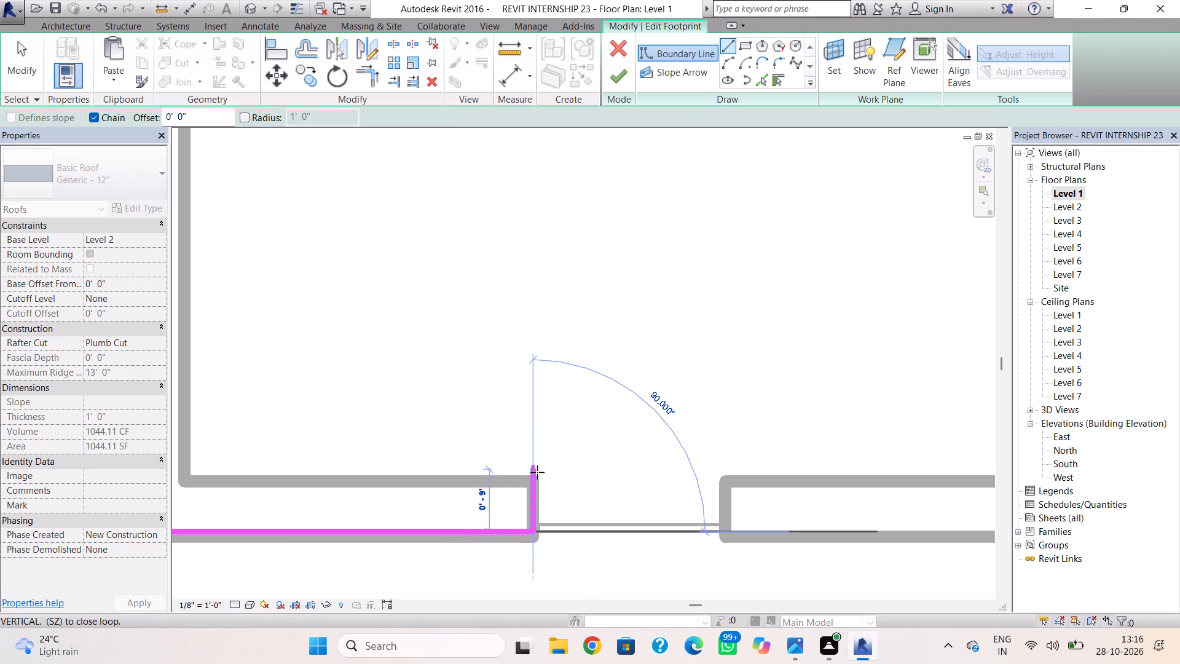
pyautogui.click(537, 472)
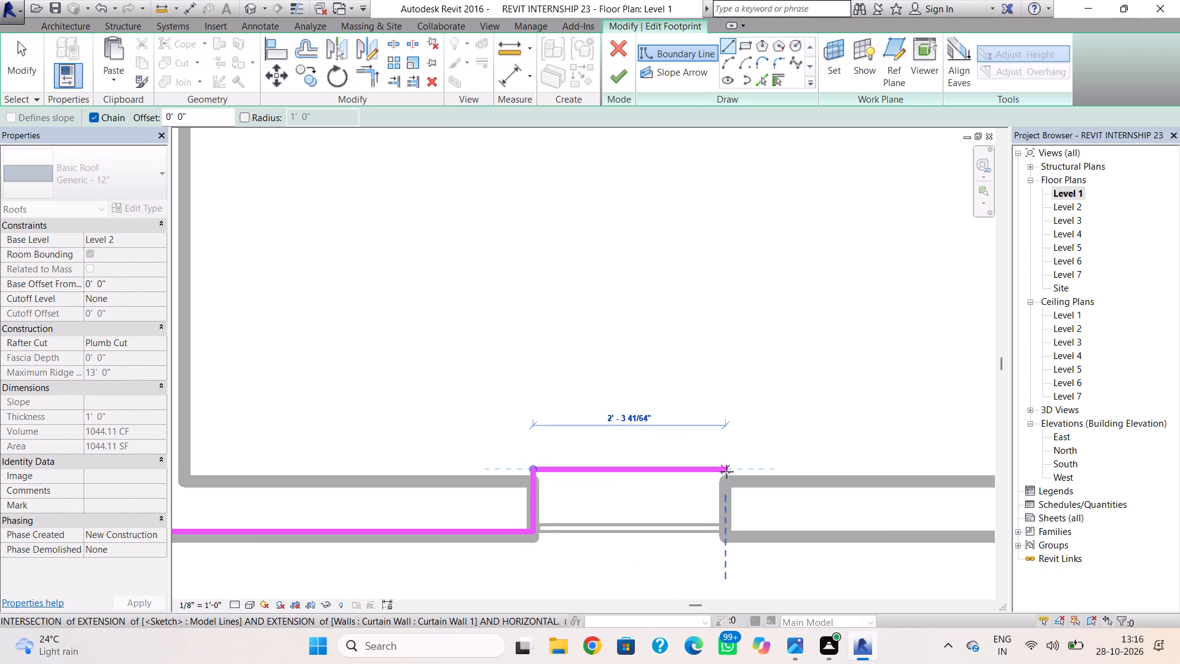
pyautogui.click(726, 472)
pyautogui.click(731, 529)
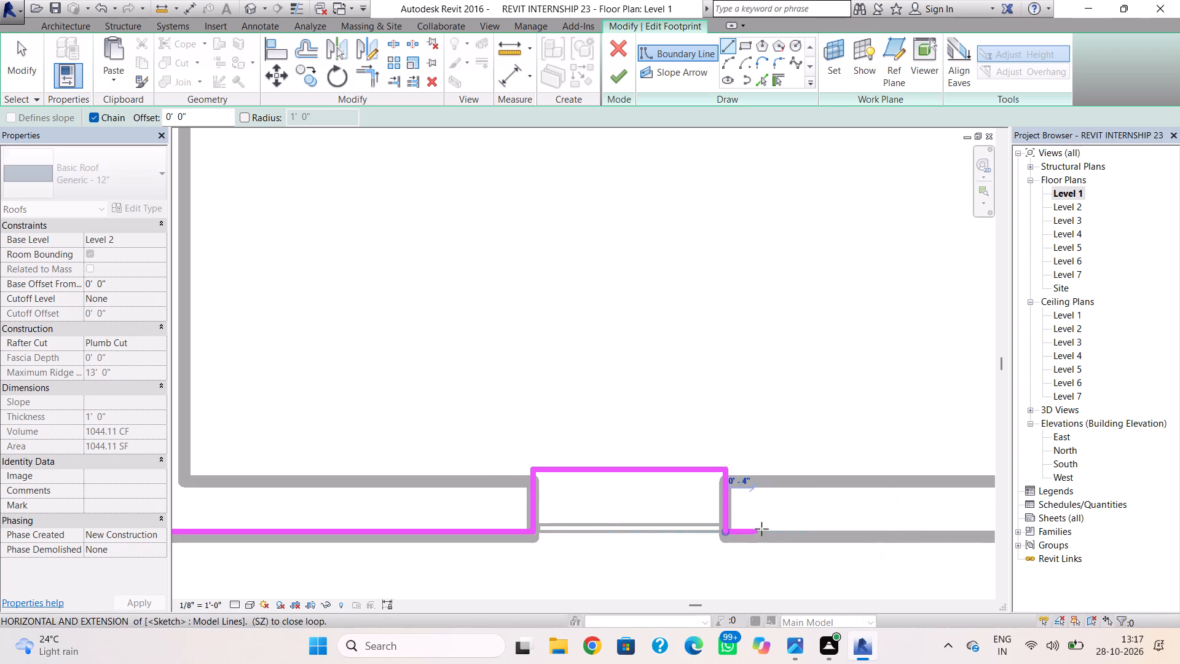
pyautogui.moveTo(884, 535); pyautogui.dragTo(277, 349, button='middle')
pyautogui.scroll(-1, 884, 535)
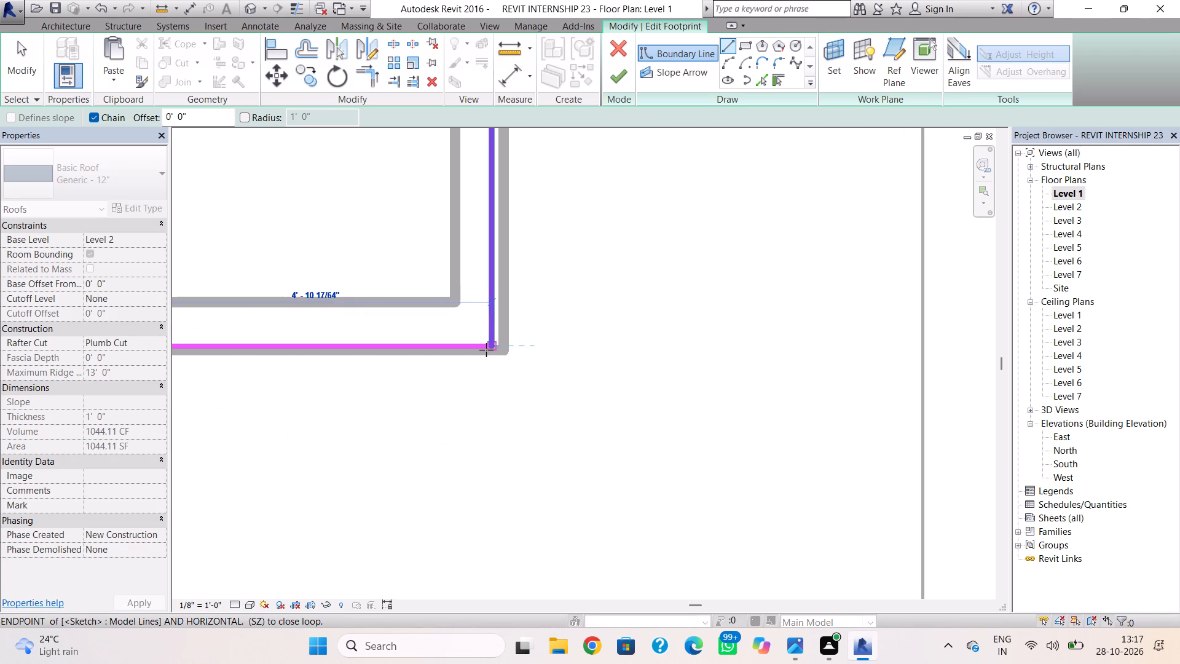
pyautogui.click(486, 350)
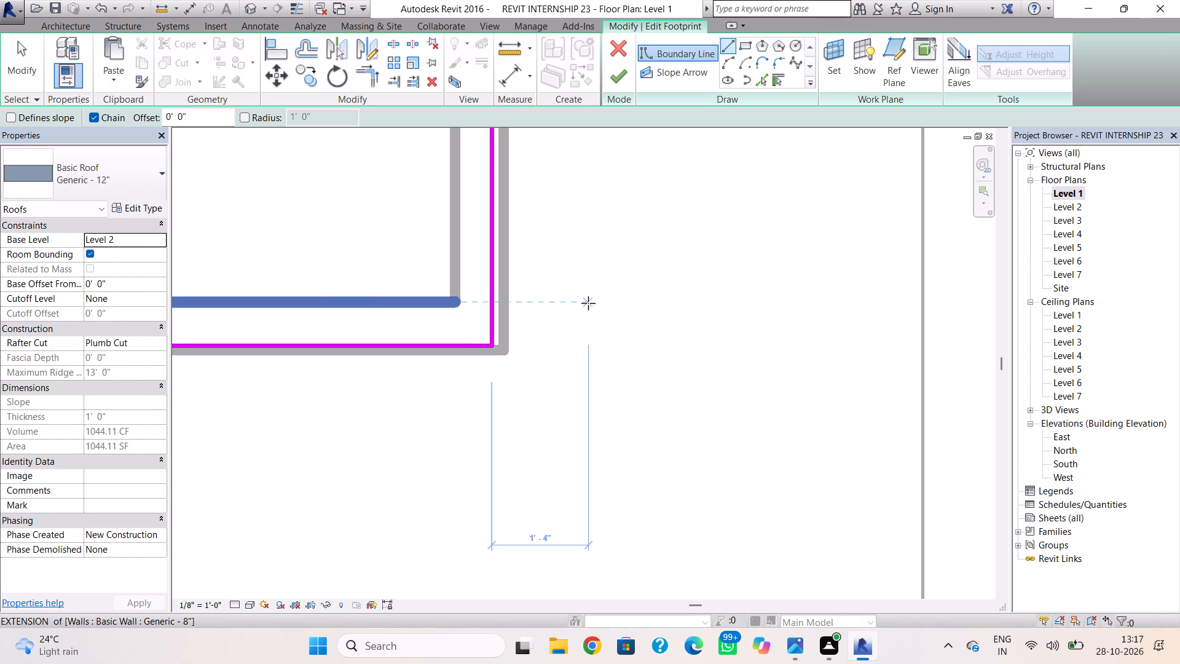
# Finish the roof footprint and attach the highlighted walls to the roof.
pyautogui.click(625, 81)
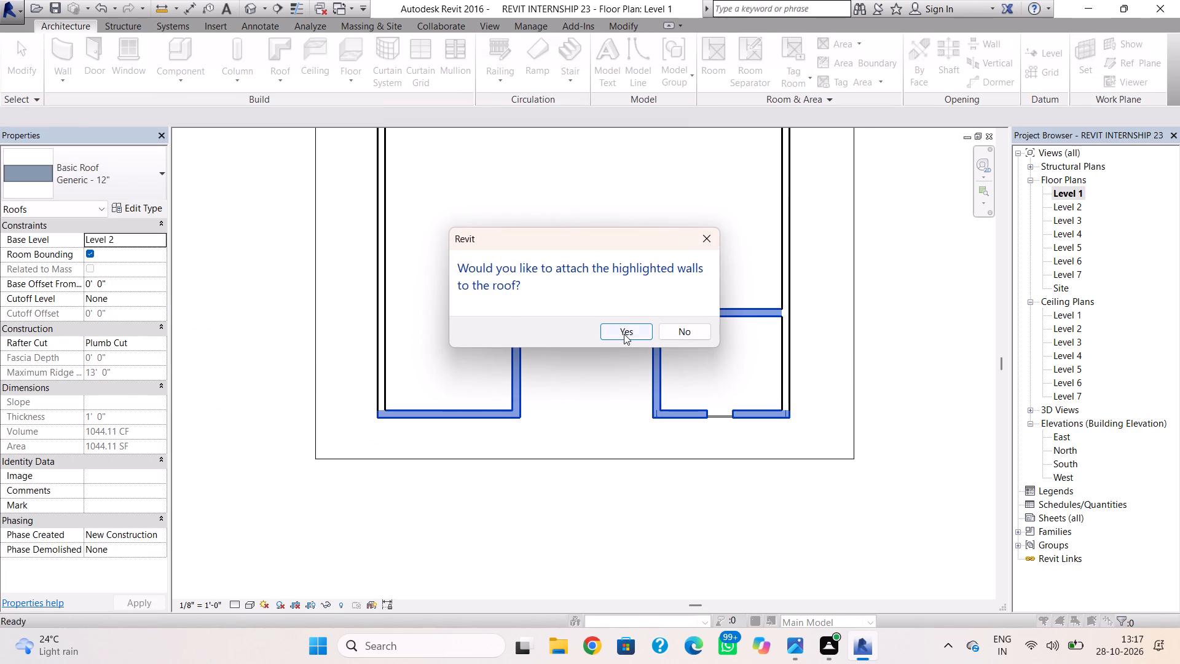
pyautogui.click(624, 334)
pyautogui.click(1109, 604)
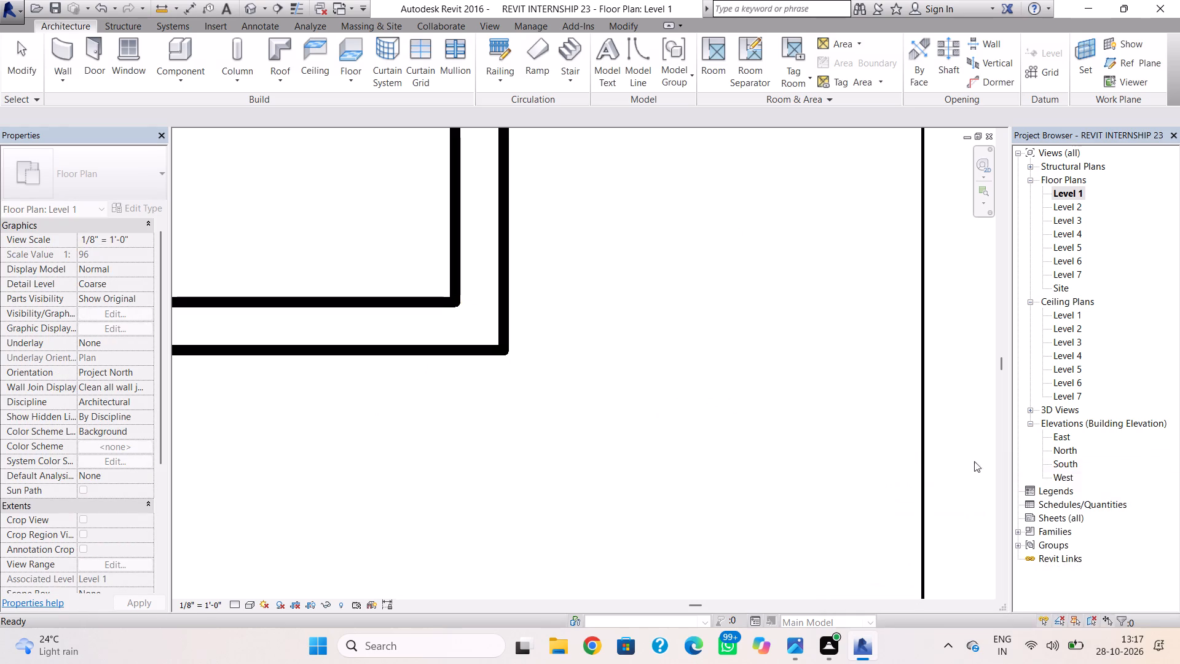
# In the 3D view, delete the Level 3 roof slab behind the tower.
pyautogui.click(251, 6)
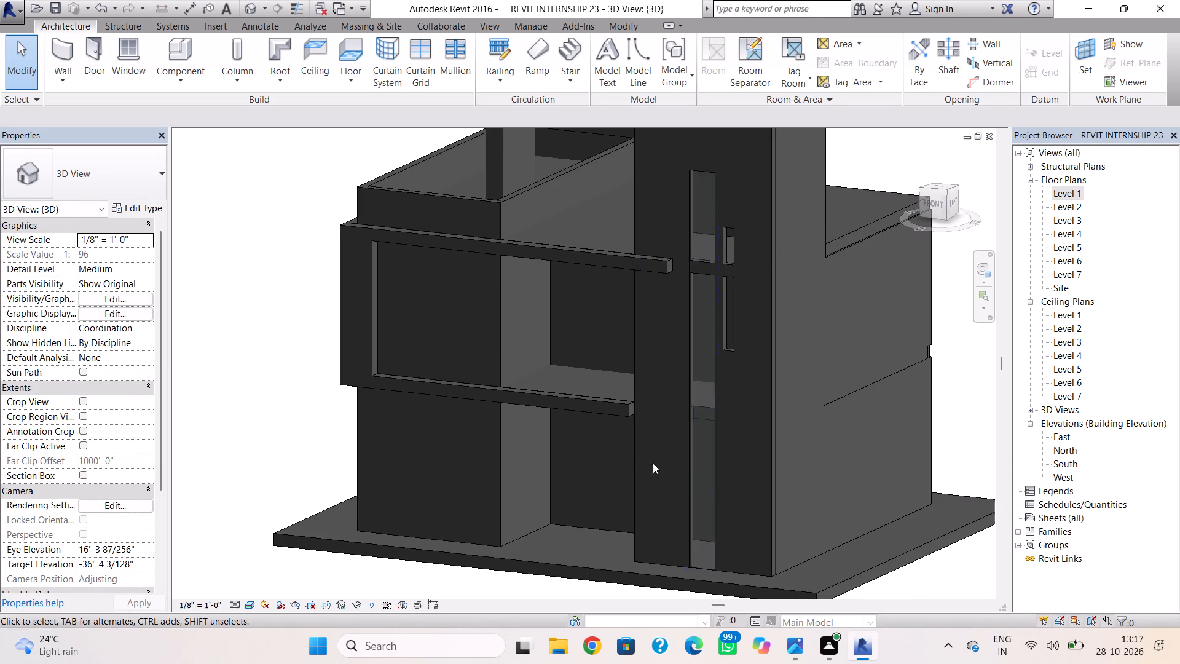
pyautogui.keyDown('shift'); pyautogui.moveTo(640, 462); pyautogui.dragTo(732, 477, button='right'); pyautogui.keyUp('shift')
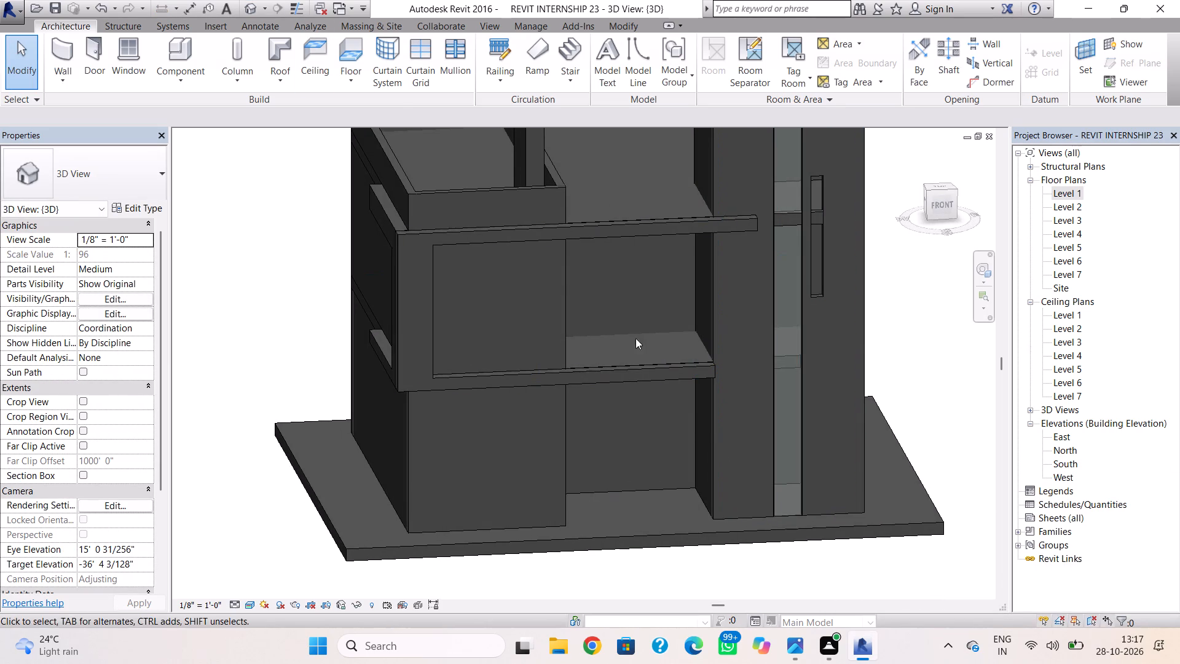
pyautogui.press('Escape')
pyautogui.moveTo(897, 339); pyautogui.dragTo(852, 362, button='right')
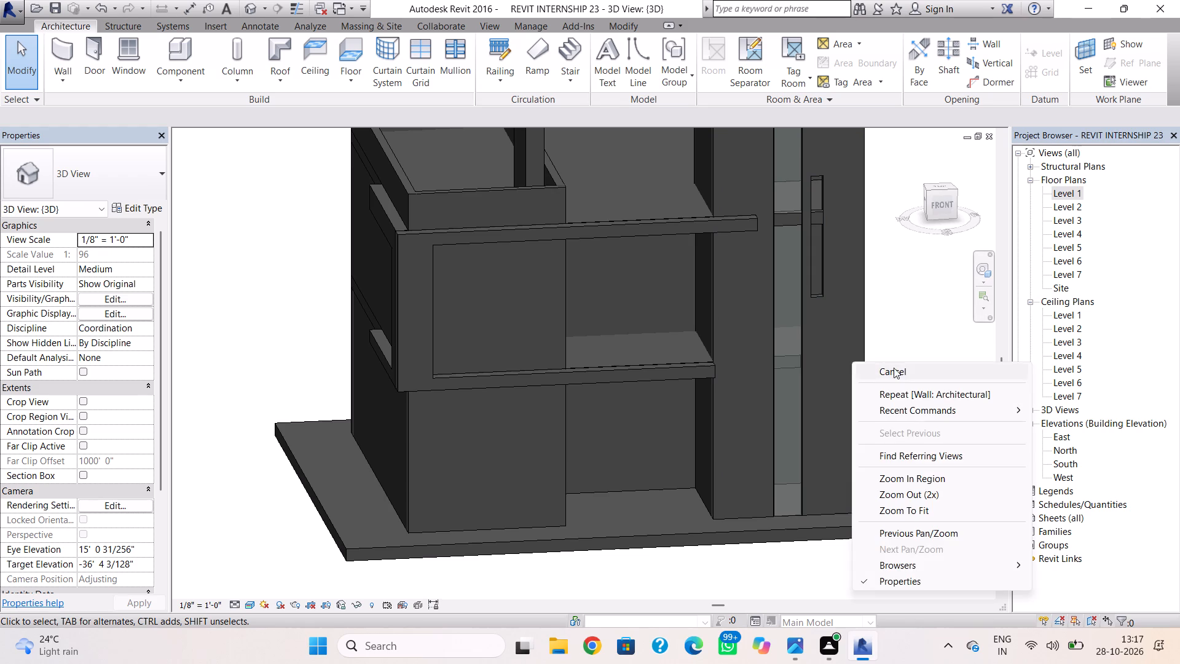
pyautogui.press('Escape')
pyautogui.keyDown('shift'); pyautogui.moveTo(894, 368); pyautogui.dragTo(838, 382, button='right'); pyautogui.keyUp('shift')
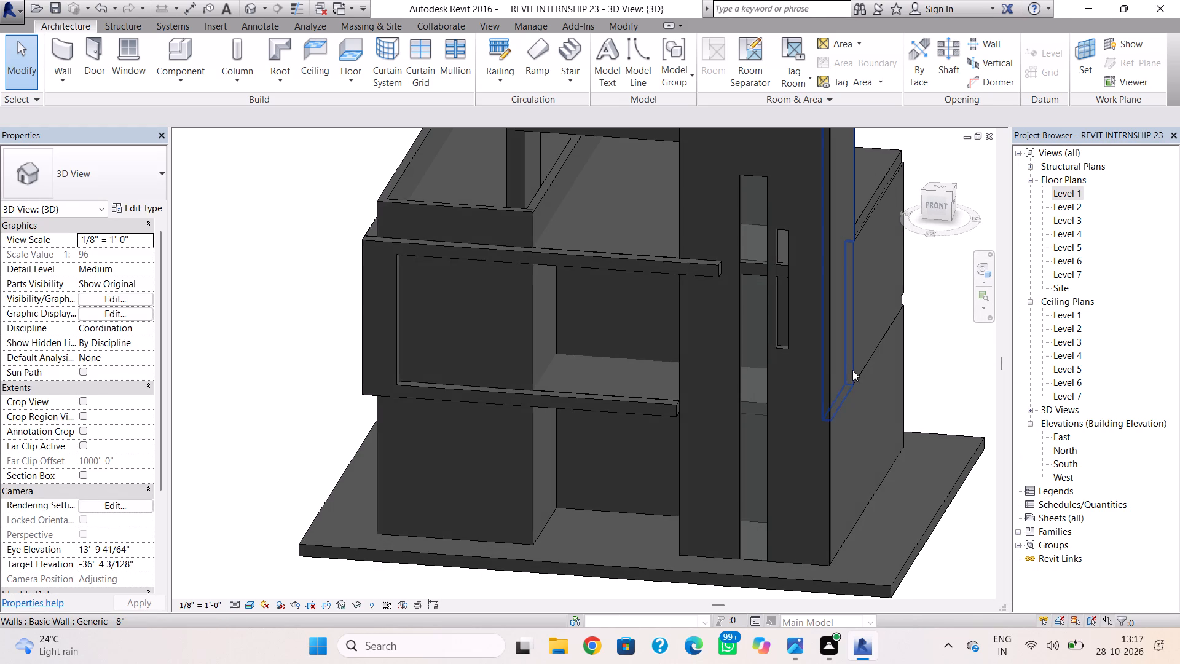
pyautogui.keyDown('shift'); pyautogui.moveTo(868, 369); pyautogui.dragTo(791, 348, button='right'); pyautogui.keyUp('shift')
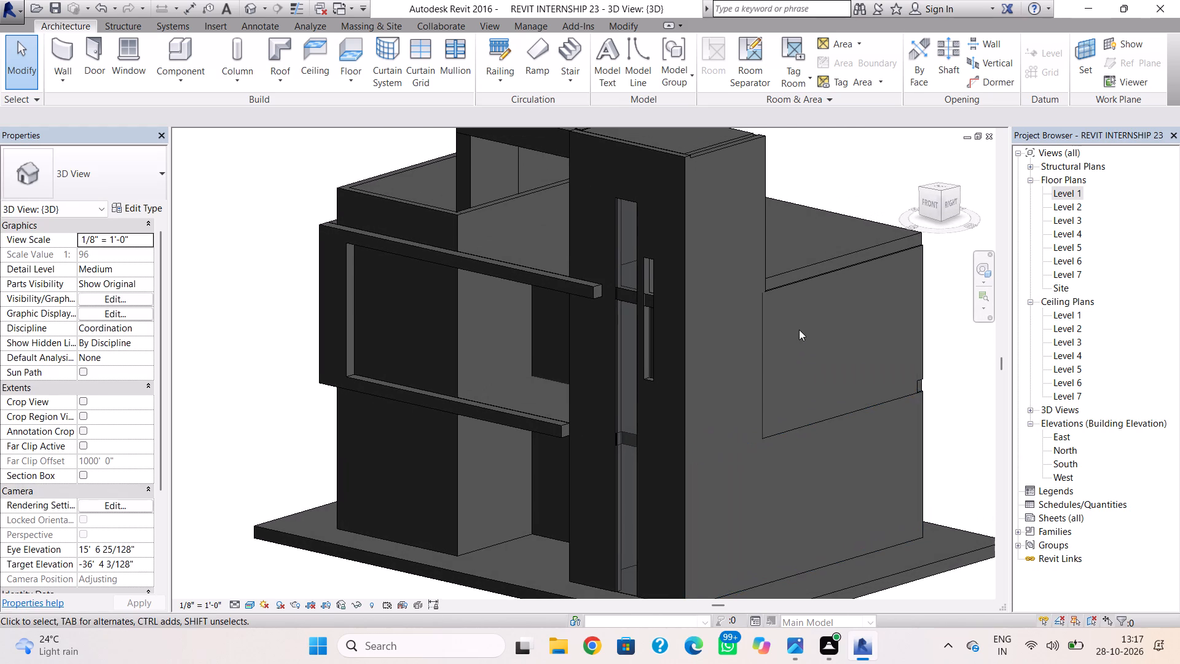
pyautogui.click(811, 275)
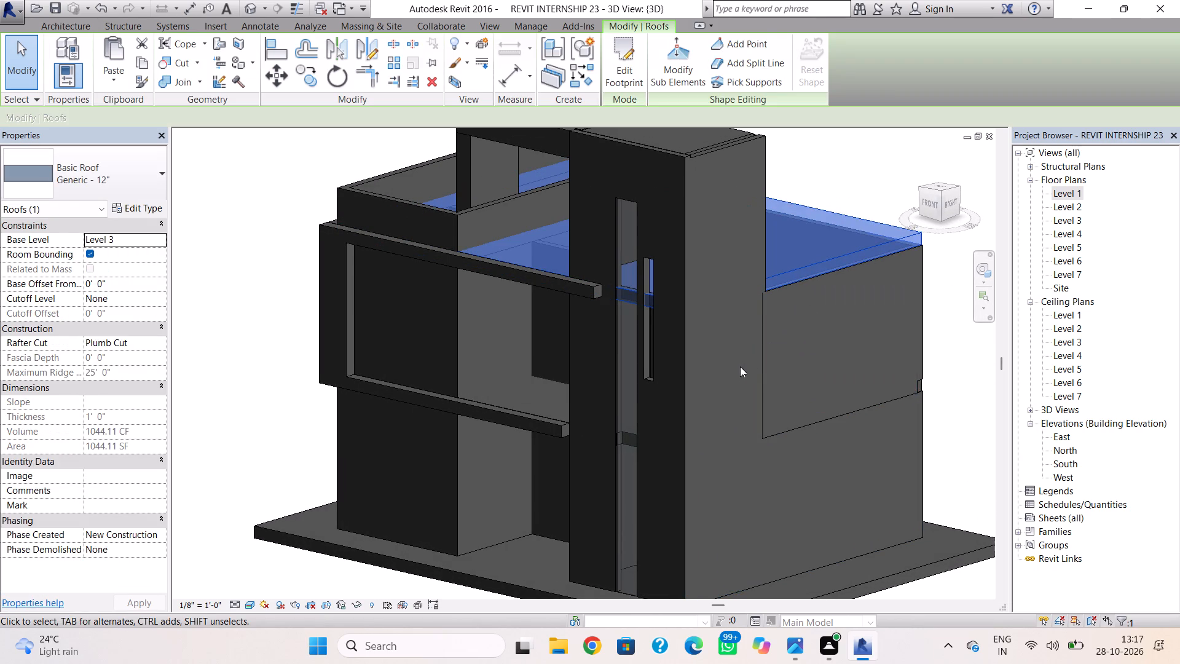
pyautogui.press('Delete')
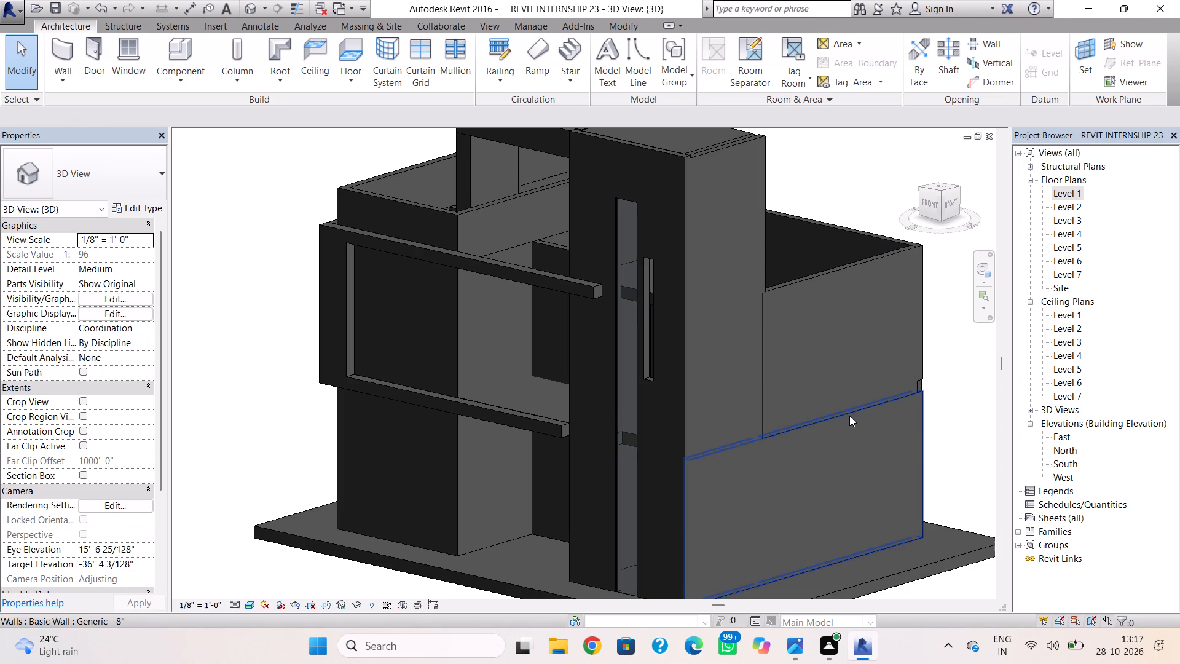
# Copy the notched Level 2 roof and paste it aligned to Level 3.
pyautogui.keyDown('shift'); pyautogui.moveTo(872, 421); pyautogui.dragTo(726, 471, button='right'); pyautogui.keyUp('shift')
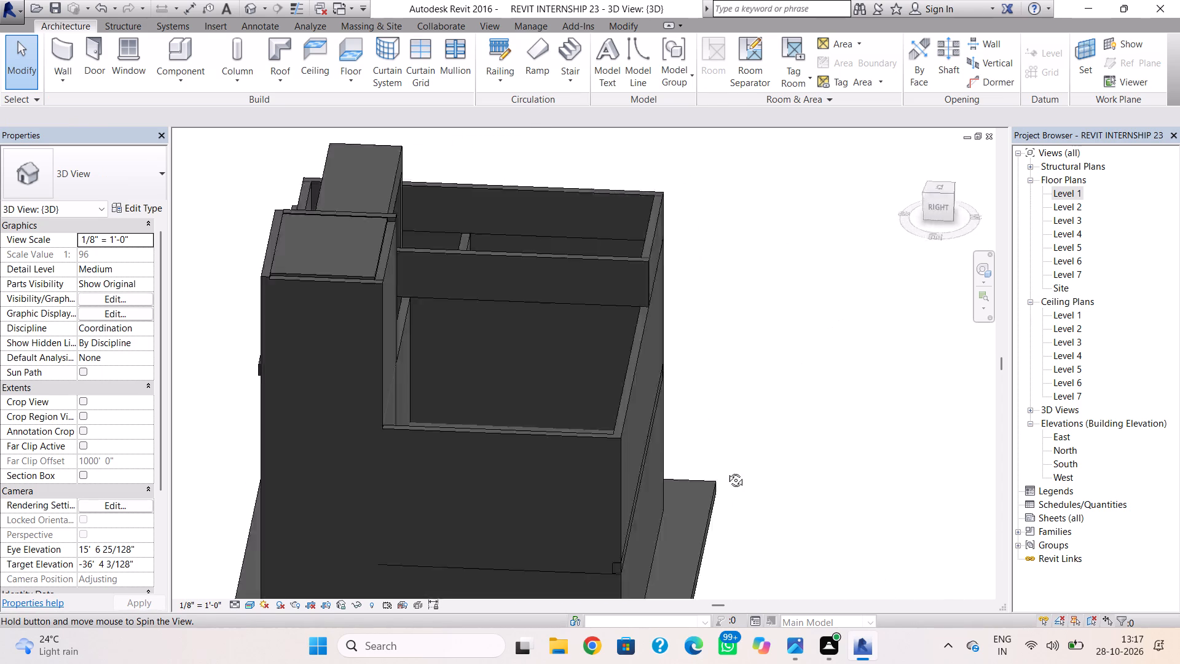
pyautogui.keyDown('shift'); pyautogui.moveTo(726, 471); pyautogui.dragTo(599, 425, button='right'); pyautogui.keyUp('shift')
pyautogui.click(509, 433)
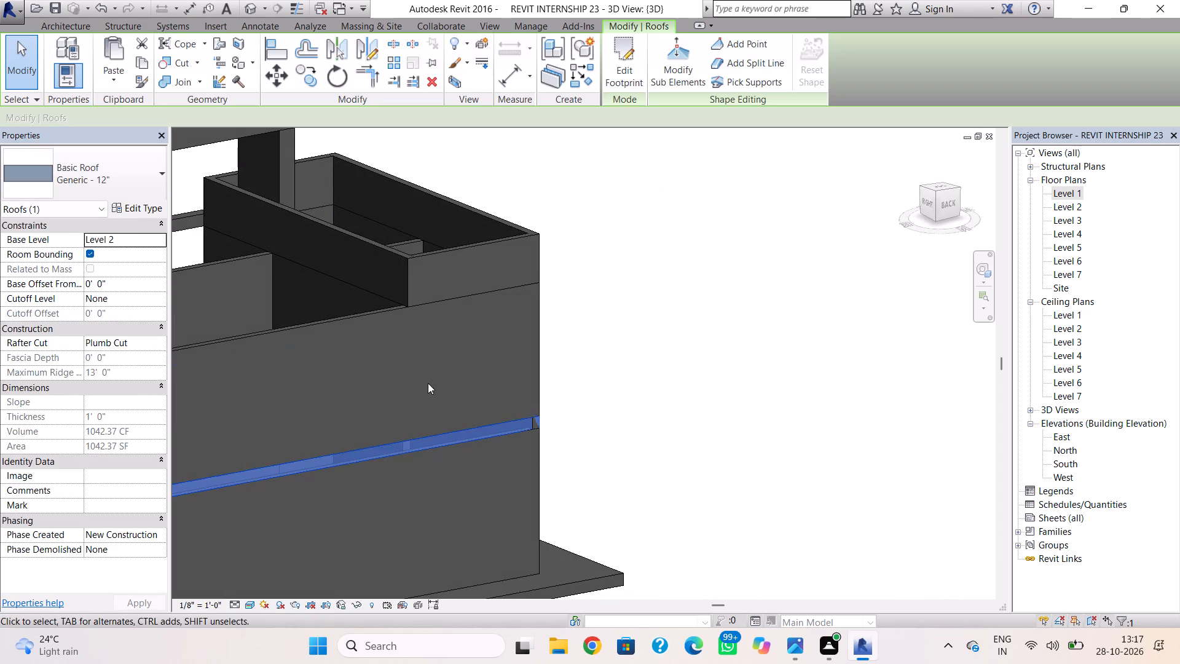
pyautogui.click(143, 58)
pyautogui.click(121, 71)
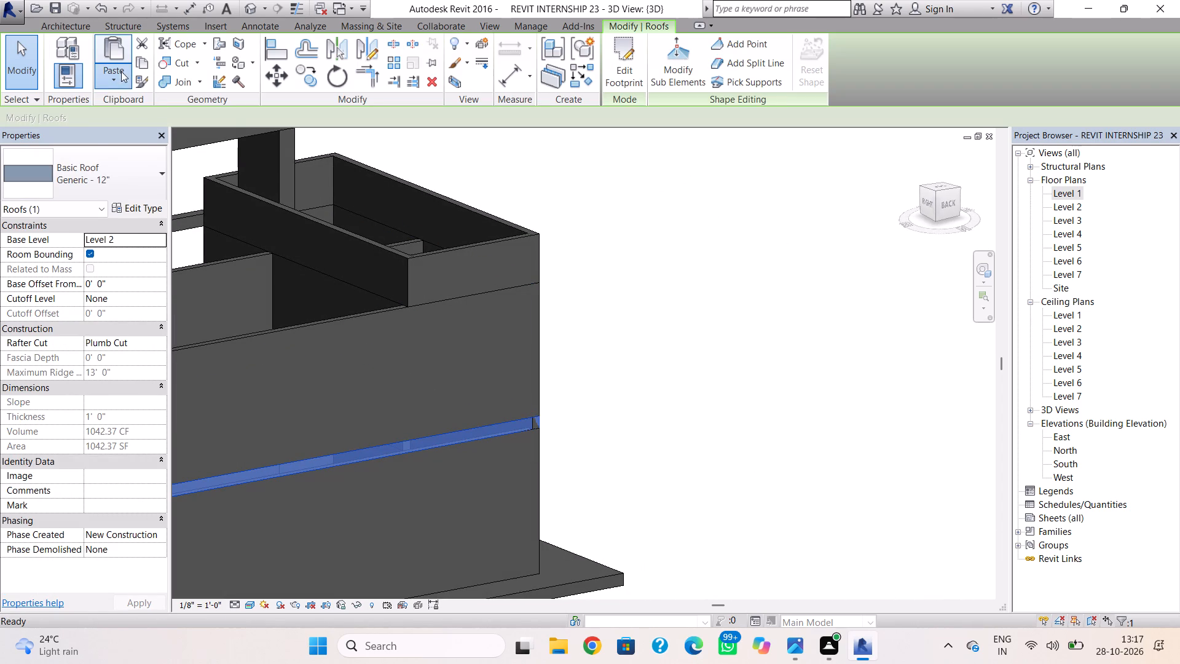
pyautogui.click(166, 138)
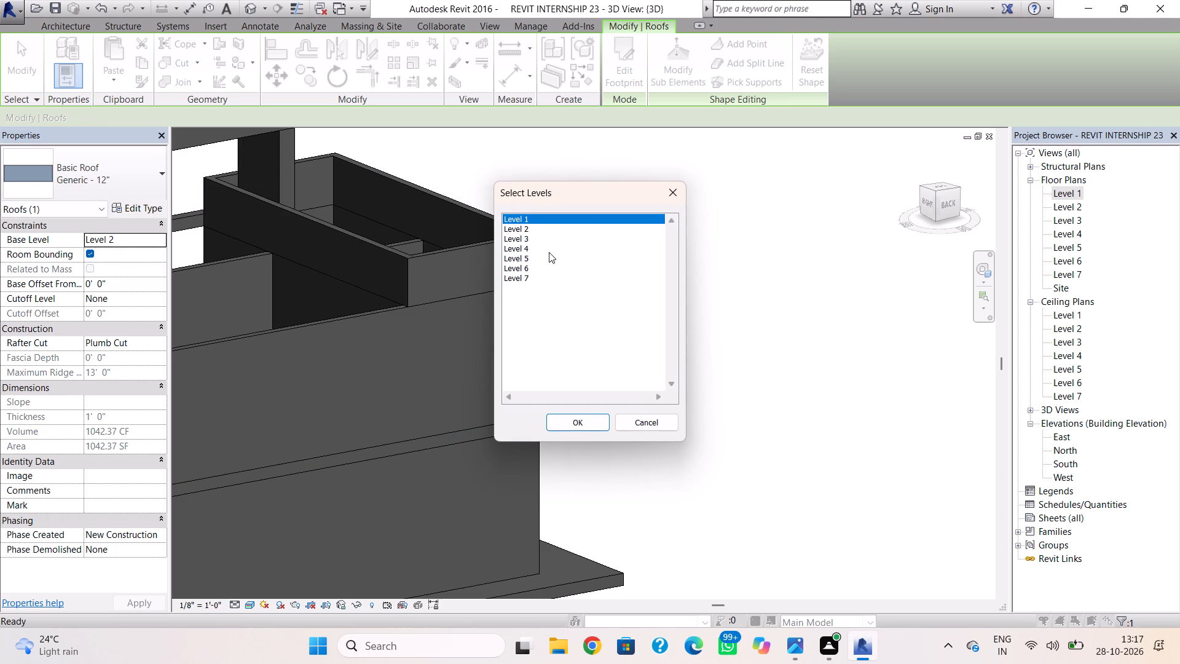
pyautogui.click(530, 237)
pyautogui.click(570, 424)
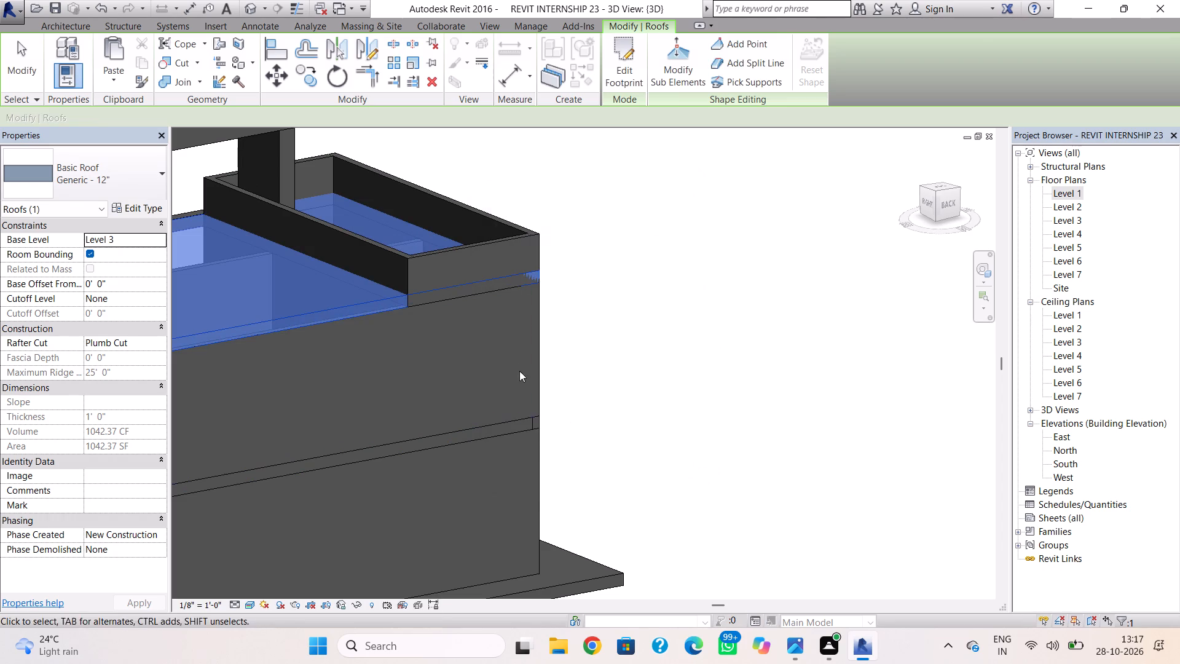
# Deepen the C-shaped front frame by pulling its front face outward from the building.
pyautogui.press('Escape')
pyautogui.keyDown('shift'); pyautogui.moveTo(533, 347); pyautogui.dragTo(862, 319, button='right'); pyautogui.keyUp('shift')
pyautogui.scroll(-2, 702, 299)
pyautogui.moveTo(702, 306); pyautogui.dragTo(688, 328, button='middle')
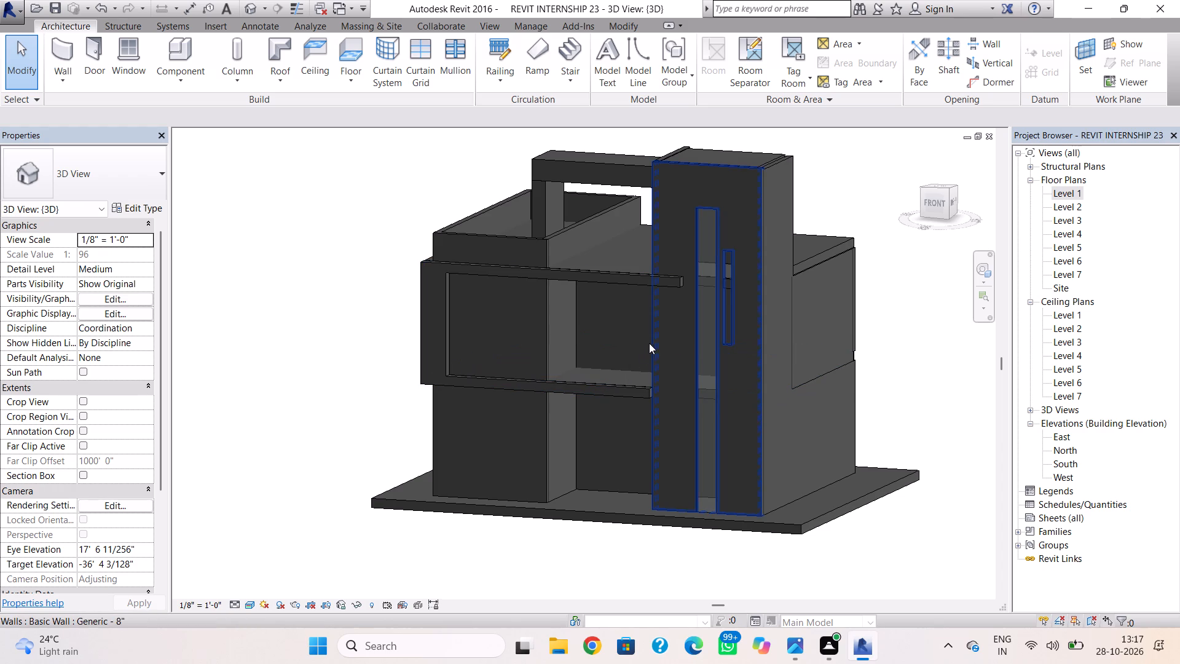
pyautogui.keyDown('shift'); pyautogui.moveTo(637, 342); pyautogui.dragTo(737, 345, button='right'); pyautogui.keyUp('shift')
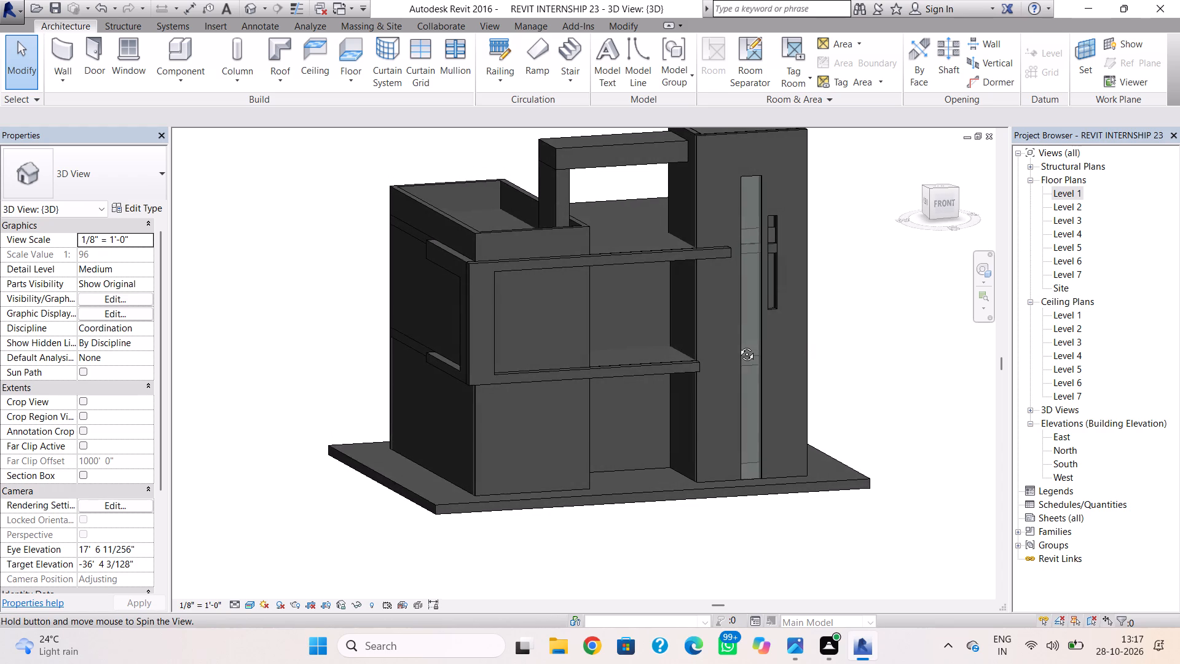
pyautogui.keyDown('shift'); pyautogui.moveTo(737, 345); pyautogui.dragTo(732, 385, button='right'); pyautogui.keyUp('shift')
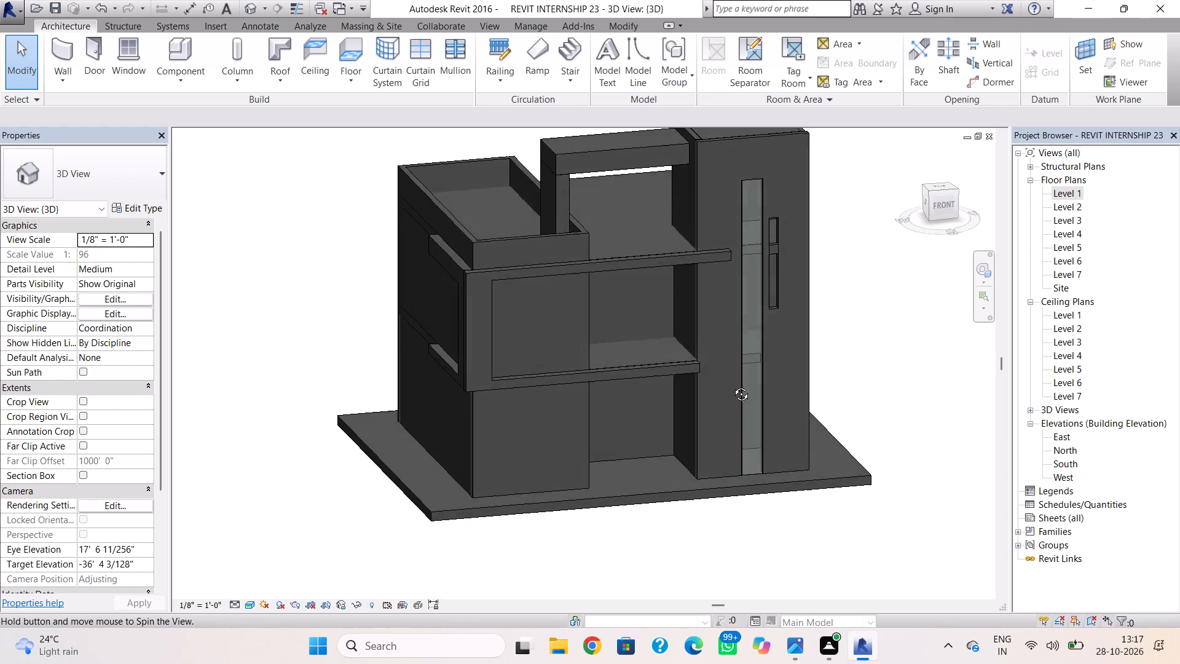
pyautogui.keyDown('shift'); pyautogui.moveTo(732, 385); pyautogui.dragTo(702, 412, button='right'); pyautogui.keyUp('shift')
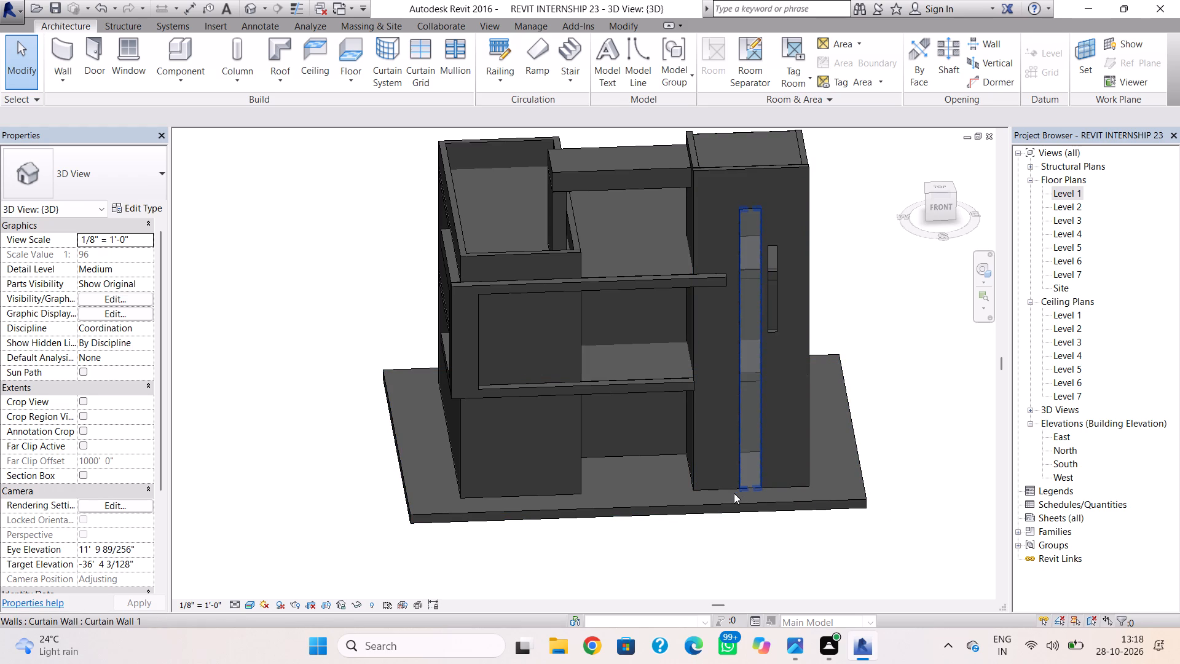
pyautogui.click(642, 383)
pyautogui.scroll(4, 567, 402)
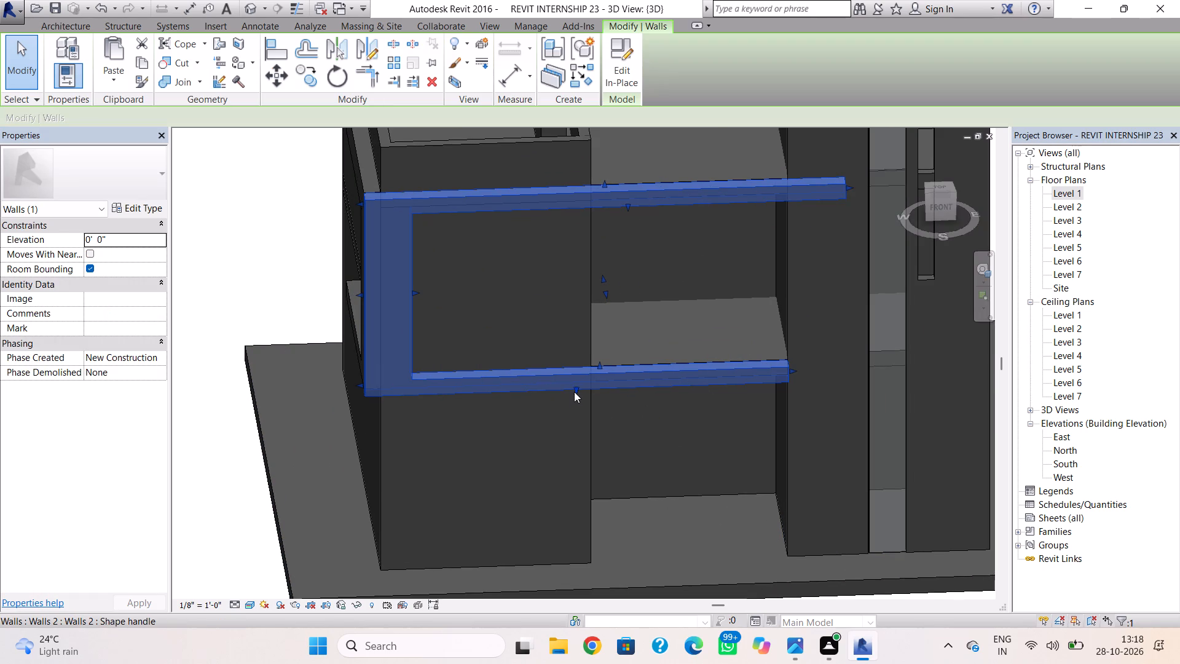
pyautogui.moveTo(607, 292); pyautogui.dragTo(618, 341)
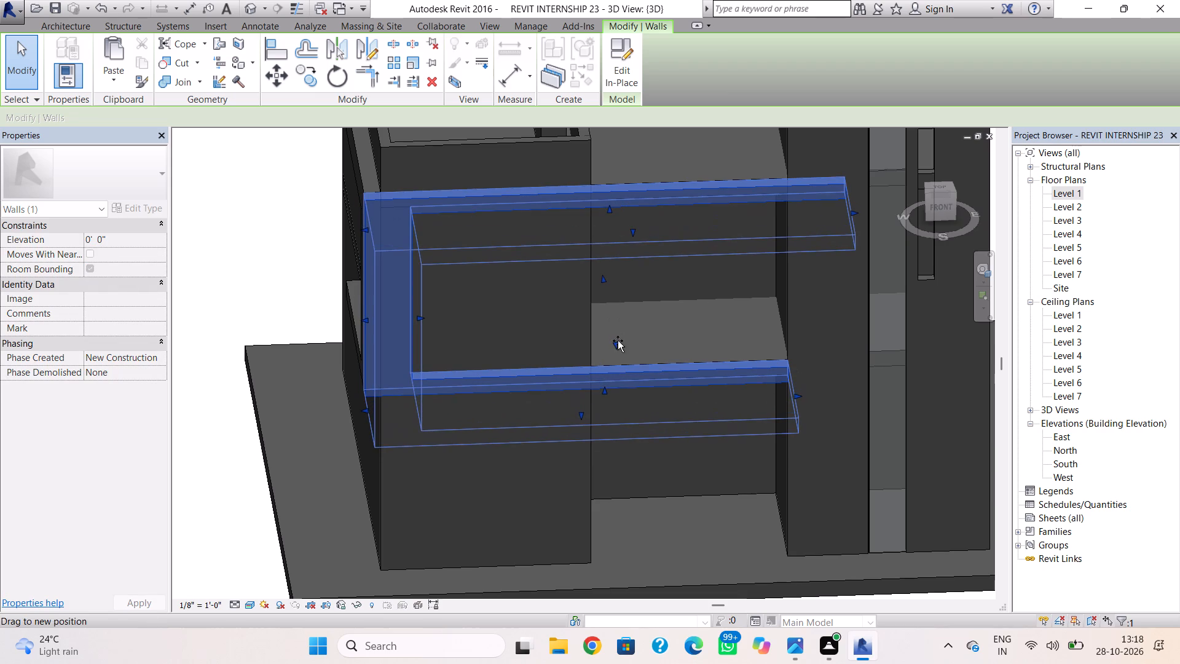
pyautogui.moveTo(618, 341); pyautogui.dragTo(619, 313)
pyautogui.click(664, 323)
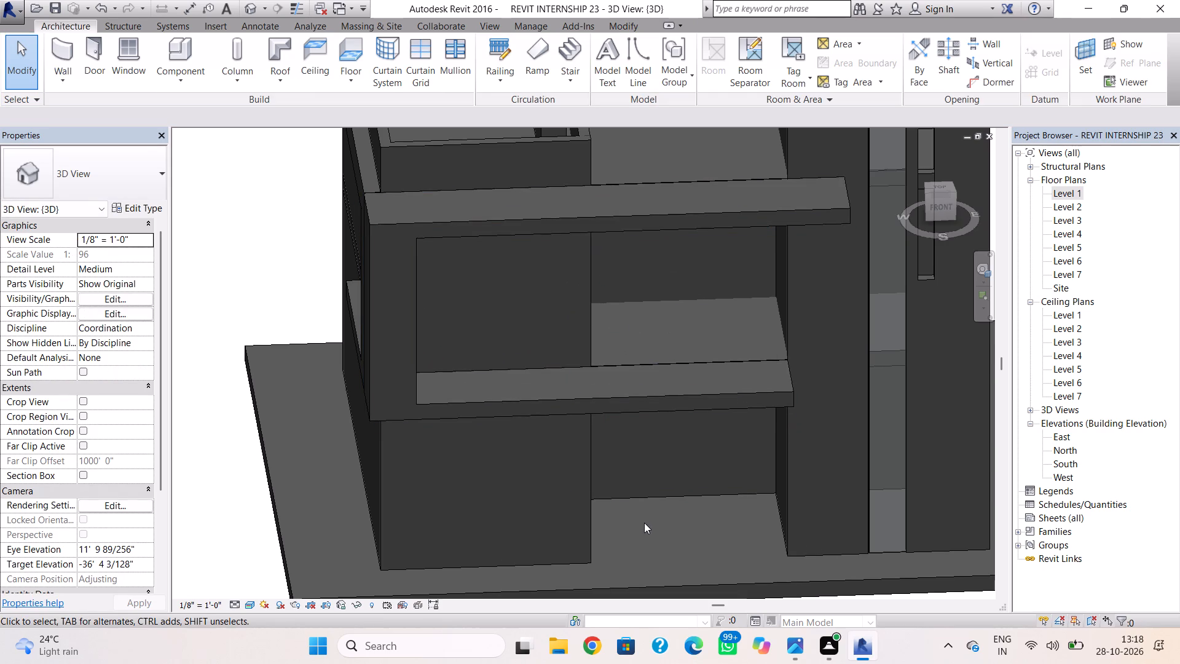
# Thicken the lower arm of the C-shaped front frame by raising its upper face slightly.
pyautogui.keyDown('shift'); pyautogui.moveTo(645, 526); pyautogui.dragTo(647, 439, button='right'); pyautogui.keyUp('shift')
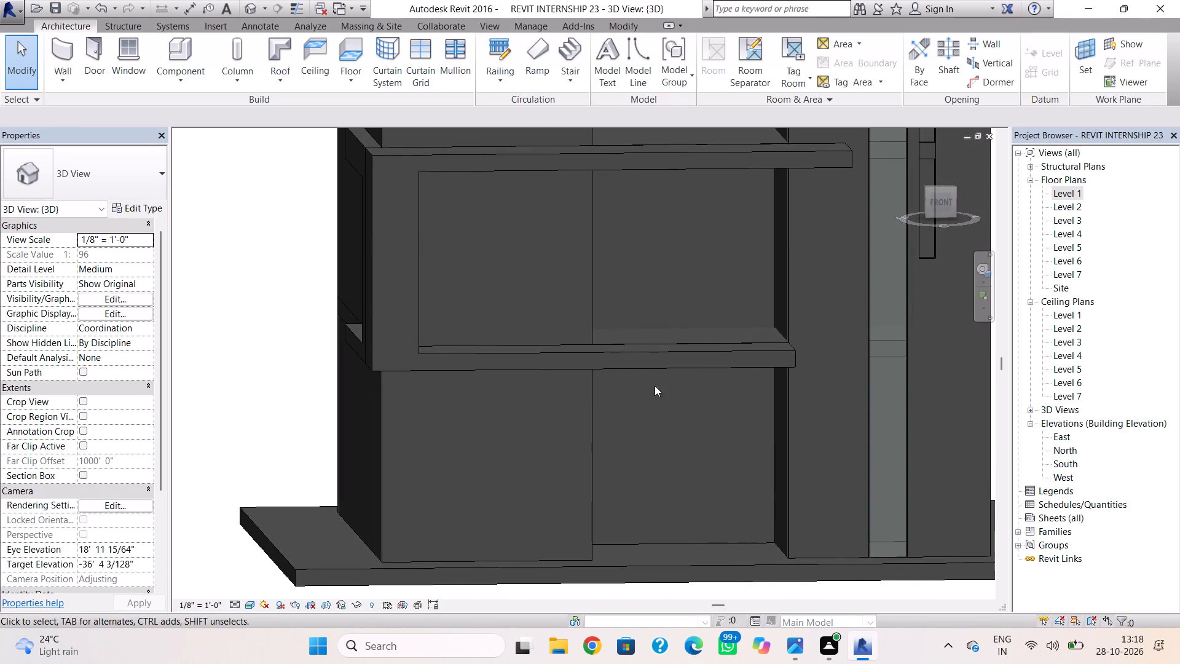
pyautogui.click(653, 350)
pyautogui.scroll(2, 618, 354)
pyautogui.moveTo(596, 336); pyautogui.dragTo(596, 326)
pyautogui.click(661, 290)
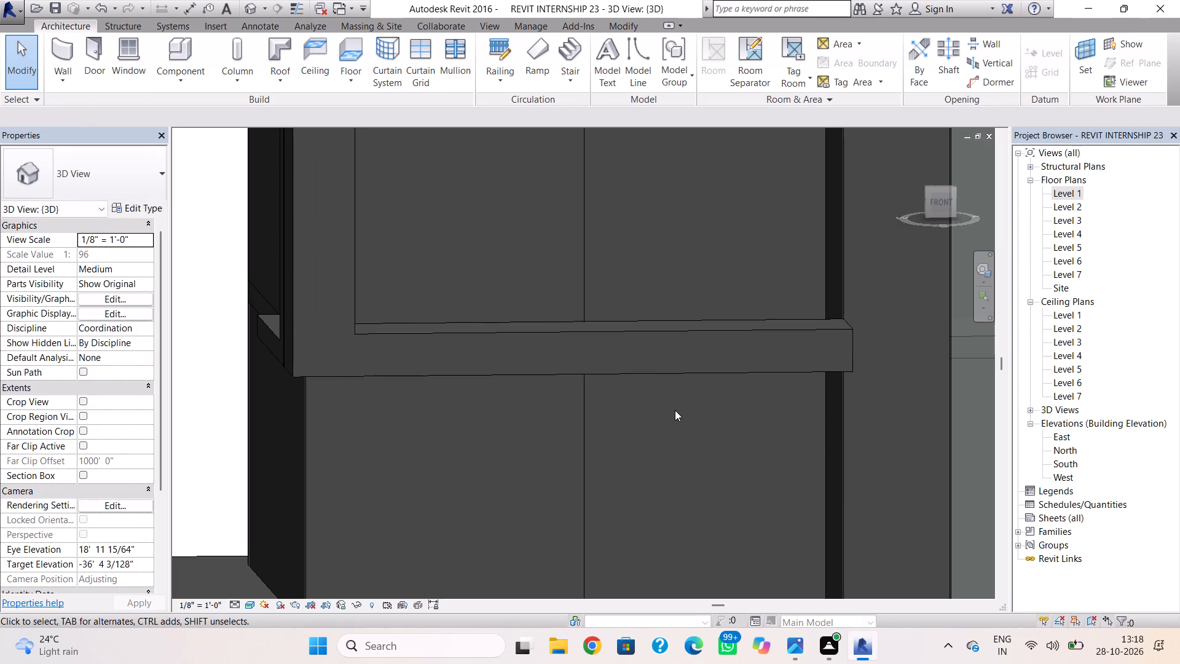
# Thicken the upper arm of the C-shaped front frame by lowering its underside slightly.
pyautogui.keyDown('shift'); pyautogui.moveTo(675, 410); pyautogui.dragTo(748, 512, button='right'); pyautogui.keyUp('shift')
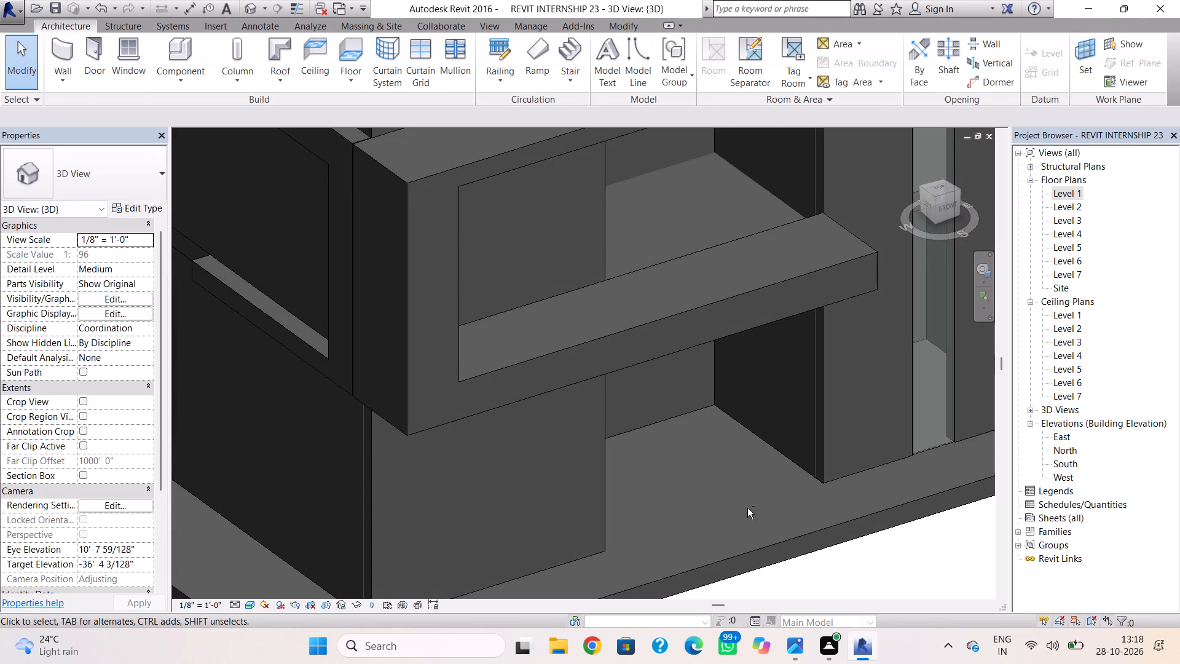
pyautogui.keyDown('shift'); pyautogui.moveTo(741, 496); pyautogui.dragTo(655, 317, button='right'); pyautogui.keyUp('shift')
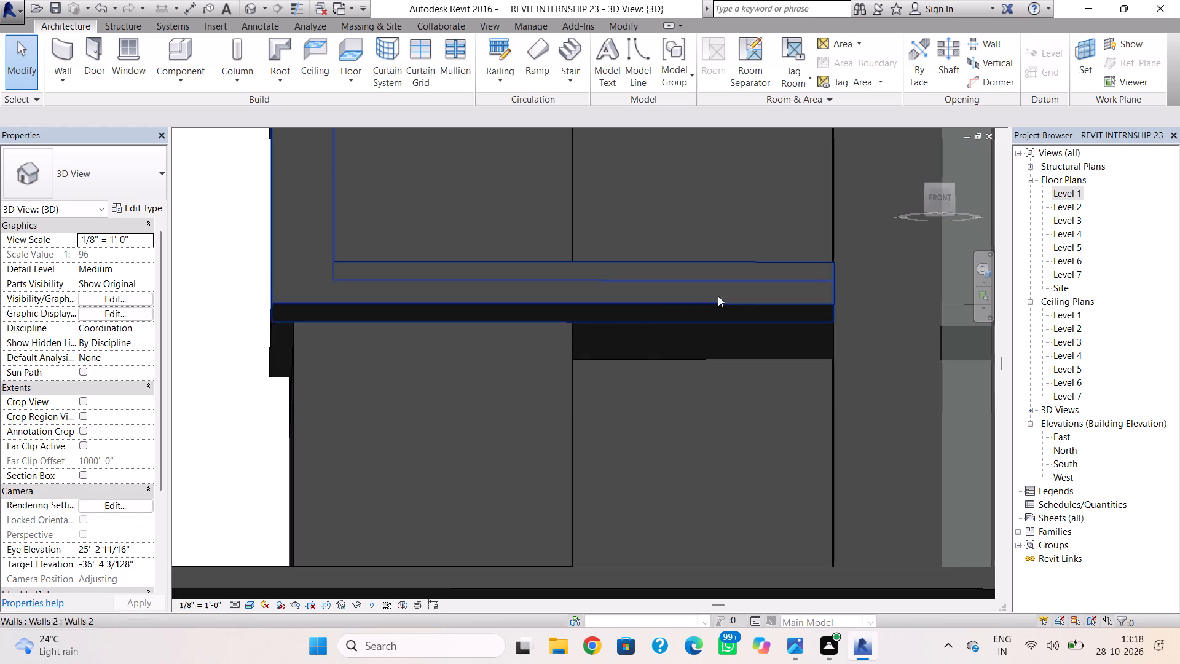
pyautogui.keyDown('shift'); pyautogui.moveTo(915, 341); pyautogui.dragTo(843, 414, button='right'); pyautogui.keyUp('shift')
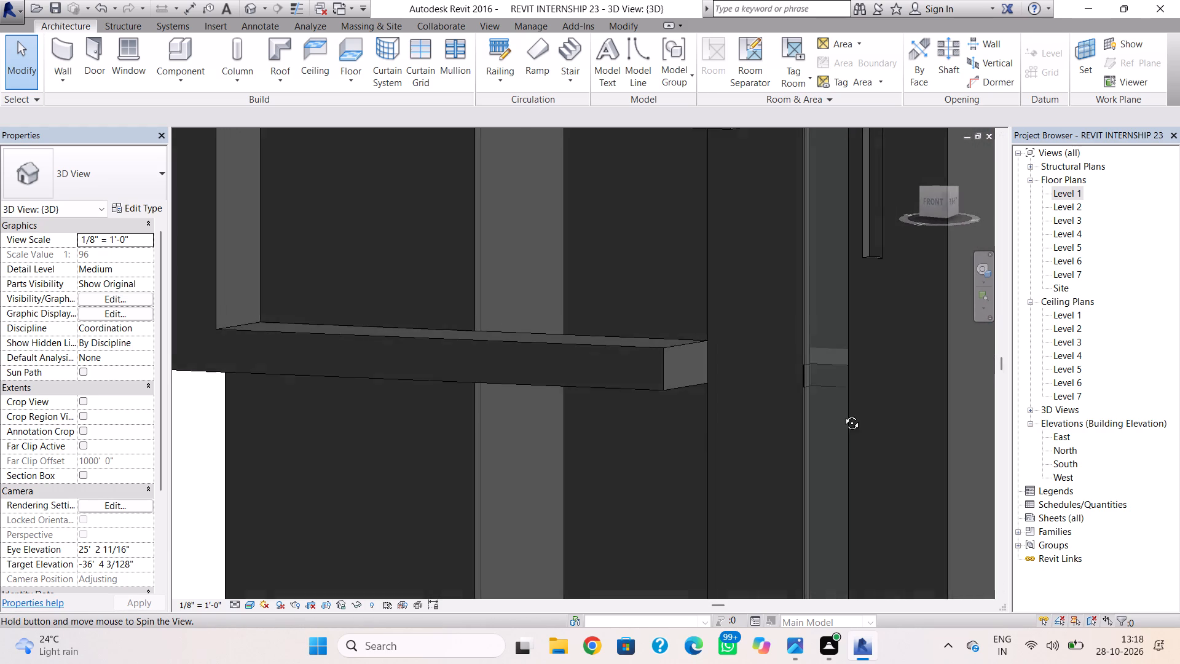
pyautogui.keyDown('shift'); pyautogui.moveTo(843, 414); pyautogui.dragTo(843, 421, button='right'); pyautogui.keyUp('shift')
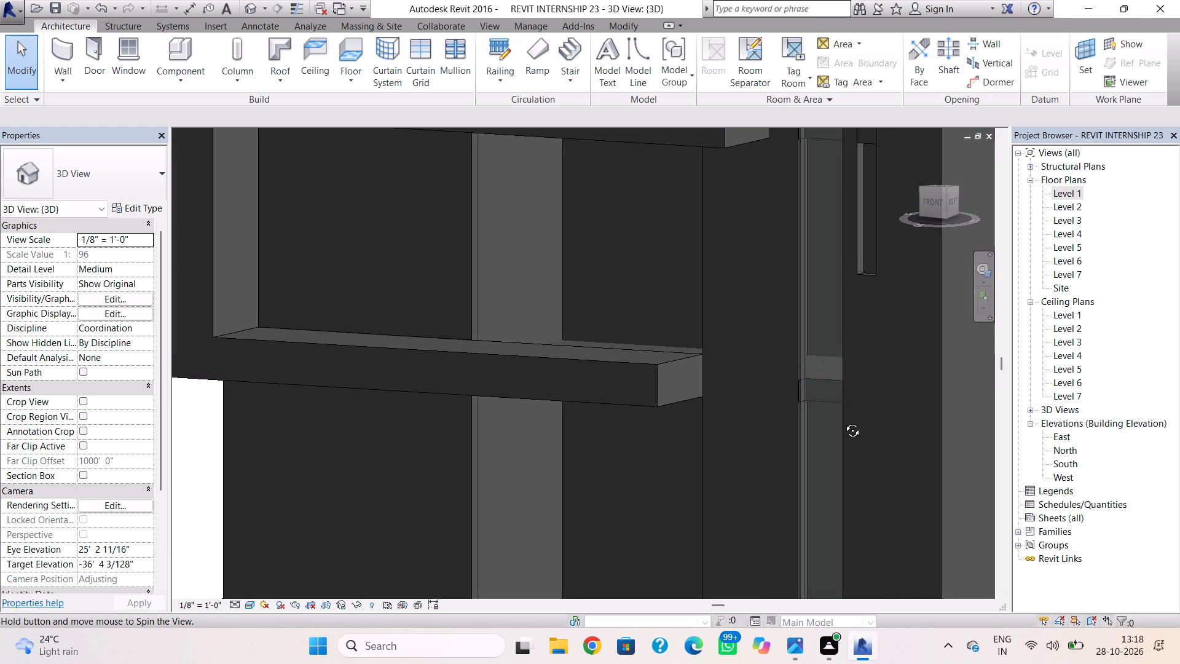
pyautogui.keyDown('shift'); pyautogui.moveTo(843, 421); pyautogui.dragTo(904, 410, button='right'); pyautogui.keyUp('shift')
pyautogui.scroll(-3, 905, 401)
pyautogui.moveTo(902, 419); pyautogui.dragTo(894, 444, button='middle')
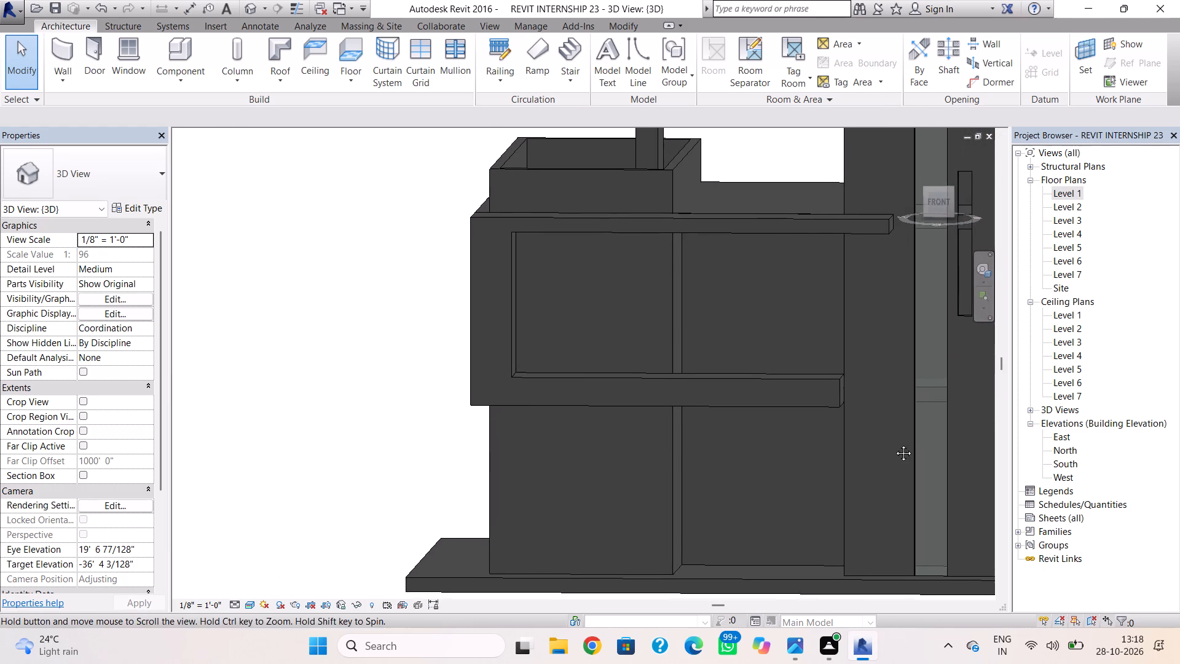
pyautogui.moveTo(894, 444); pyautogui.dragTo(893, 444, button='middle')
pyautogui.click(810, 229)
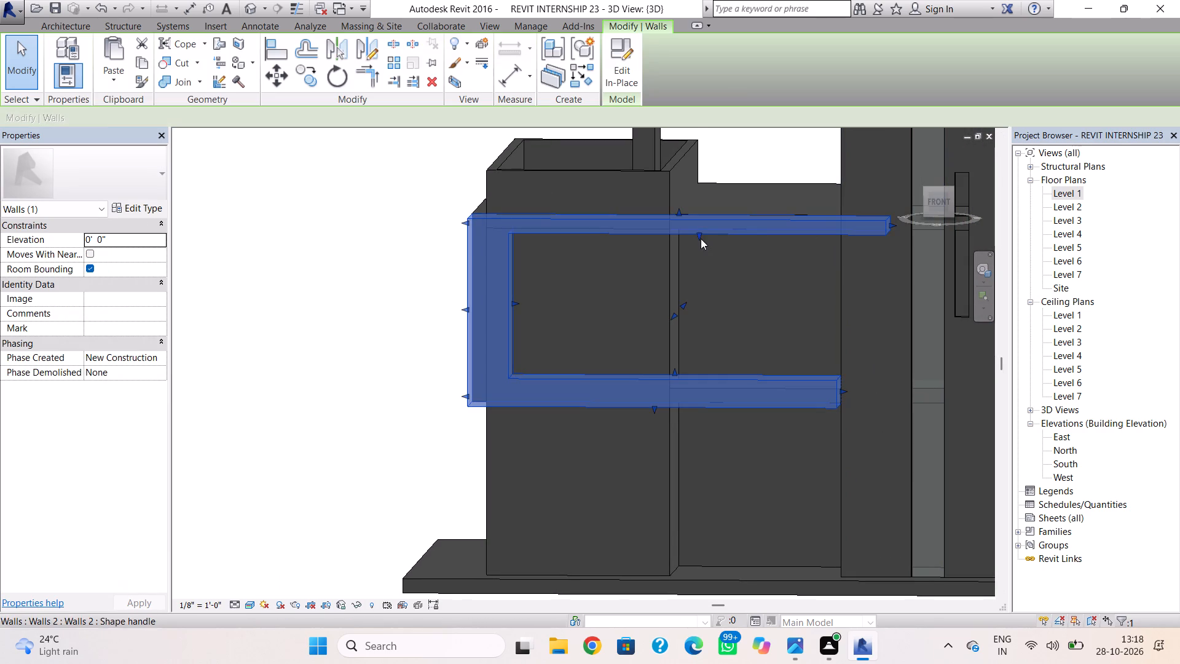
pyautogui.moveTo(698, 235); pyautogui.dragTo(701, 242)
pyautogui.rightClick(733, 299)
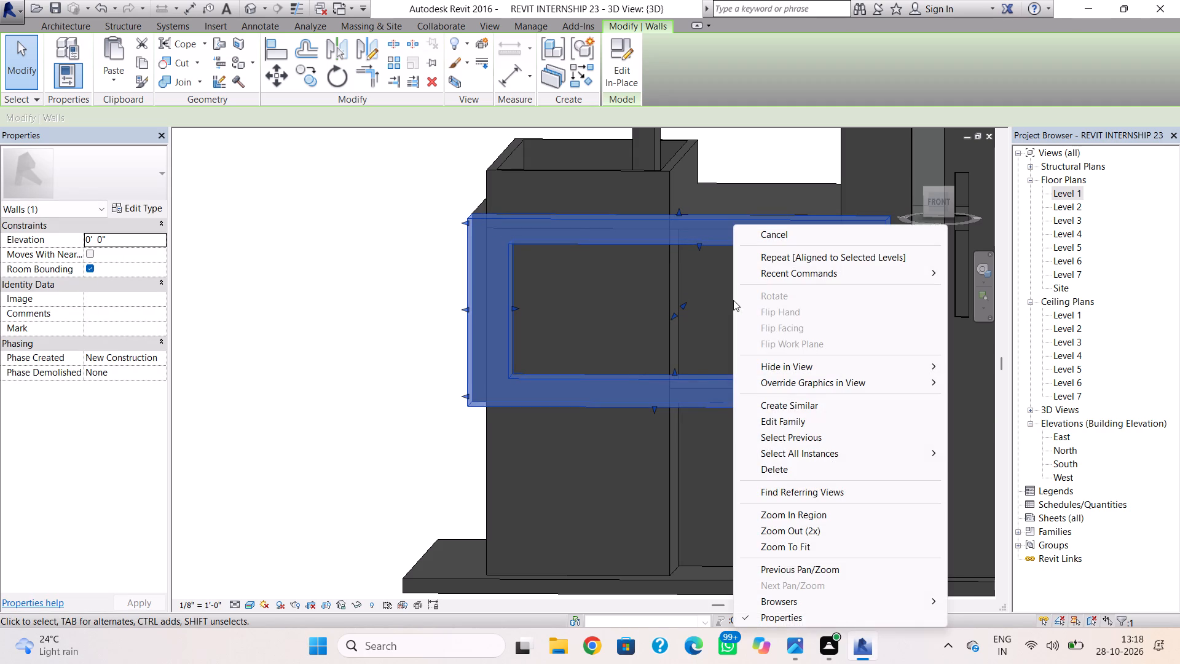
pyautogui.press('Escape')
pyautogui.press('Escape')
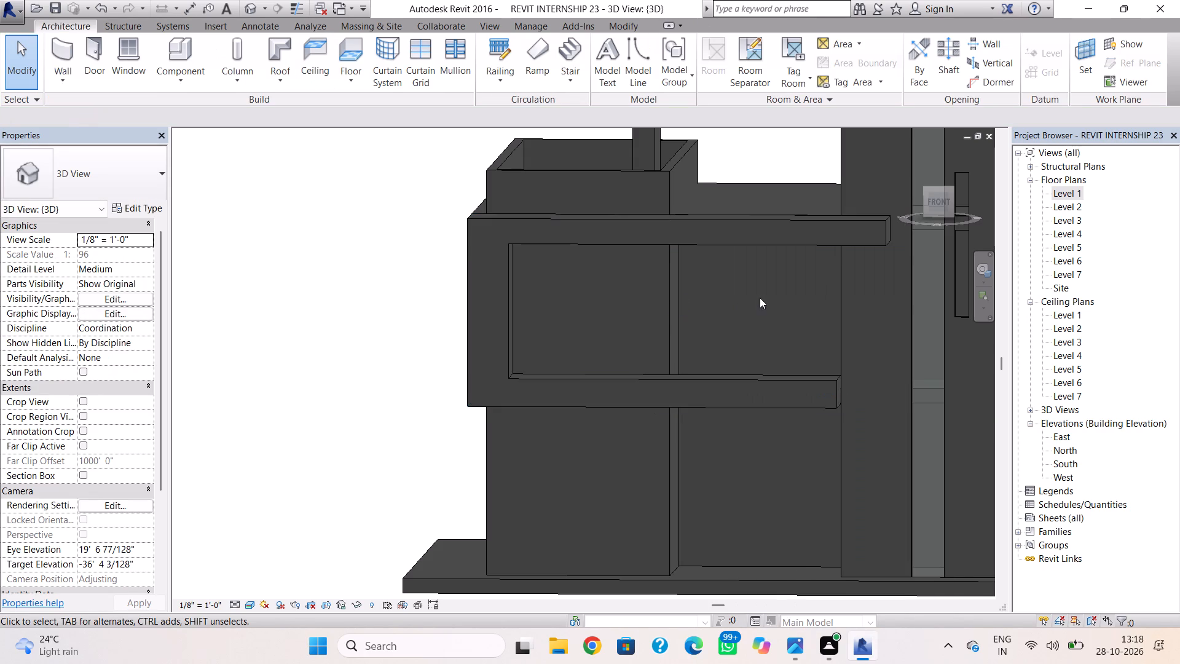
# Examine the reshaped front frame and its two arms from several angles.
pyautogui.keyDown('shift'); pyautogui.moveTo(764, 298); pyautogui.dragTo(816, 355, button='right'); pyautogui.keyUp('shift')
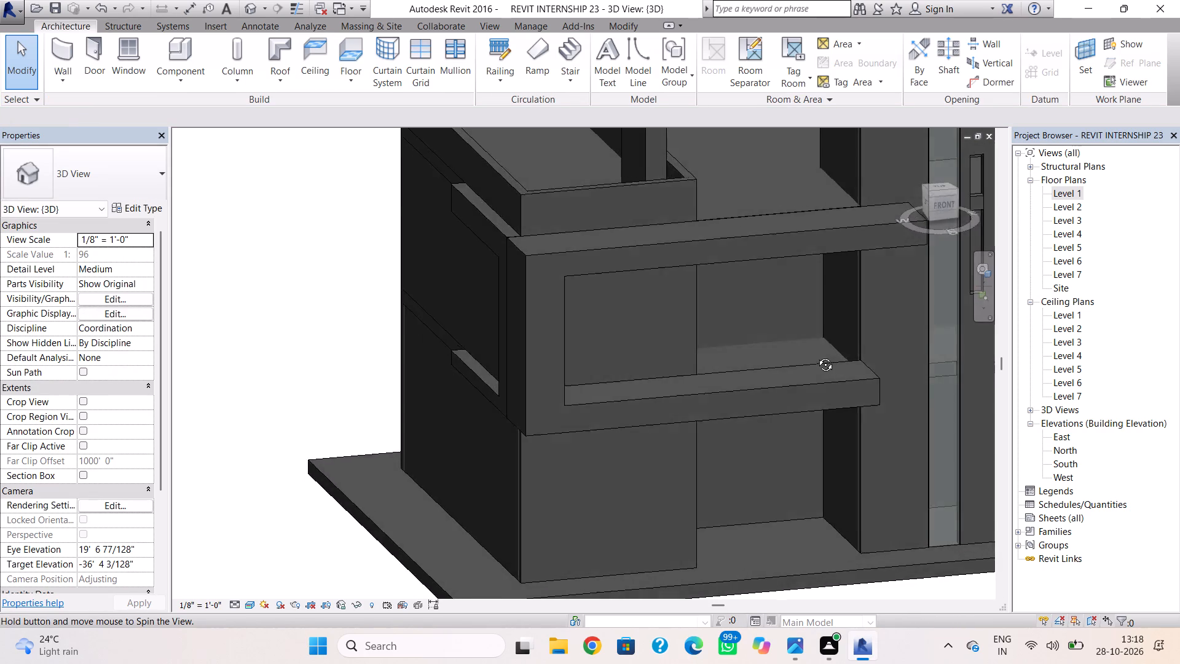
pyautogui.keyDown('shift'); pyautogui.moveTo(816, 355); pyautogui.dragTo(771, 387, button='right'); pyautogui.keyUp('shift')
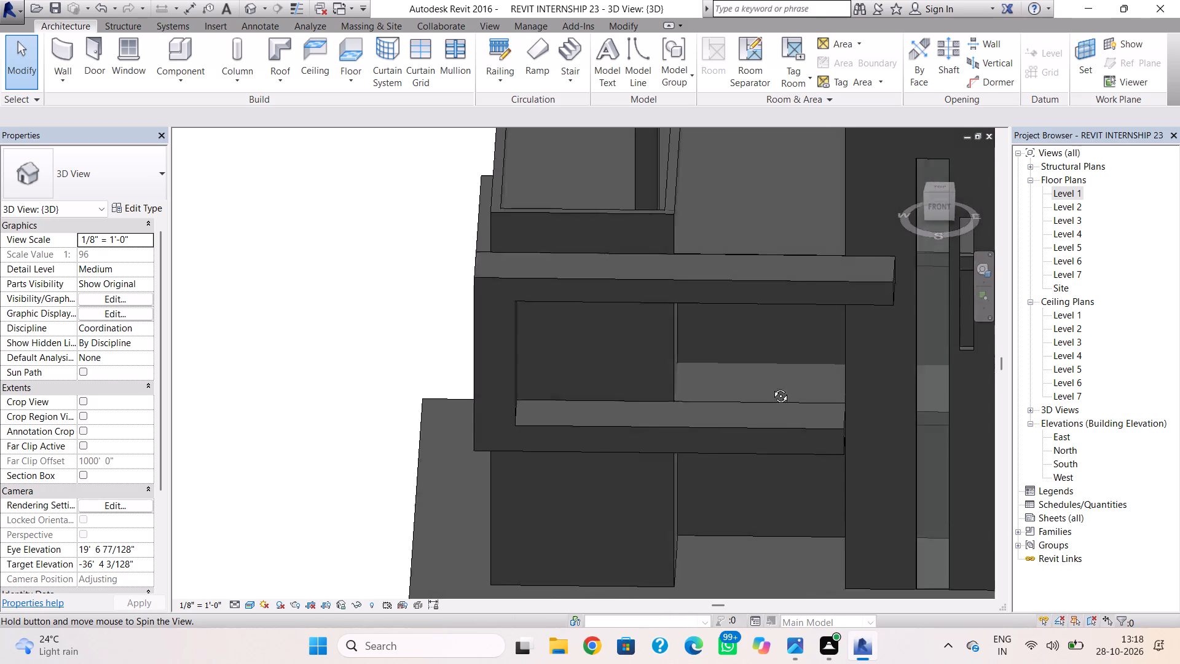
pyautogui.keyDown('shift'); pyautogui.moveTo(771, 387); pyautogui.dragTo(772, 239, button='right'); pyautogui.keyUp('shift')
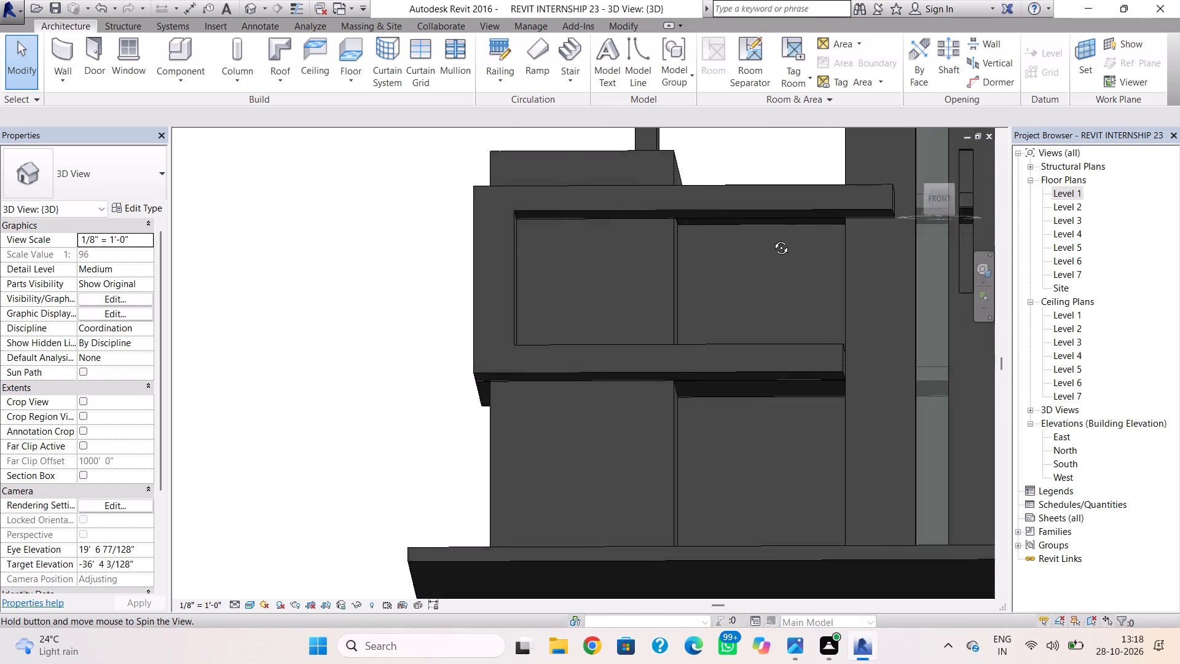
pyautogui.keyDown('shift'); pyautogui.moveTo(772, 239); pyautogui.dragTo(768, 339, button='right'); pyautogui.keyUp('shift')
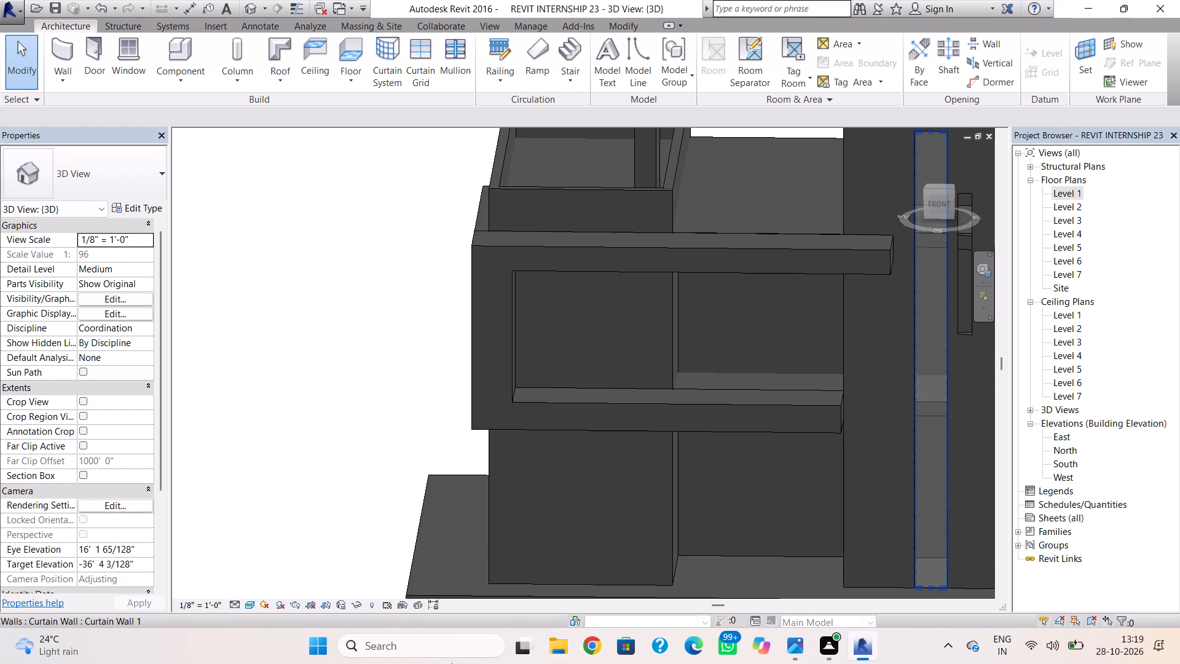
pyautogui.scroll(-2, 332, 663)
pyautogui.scroll(-2, 91, 561)
pyautogui.scroll(-2, 438, 419)
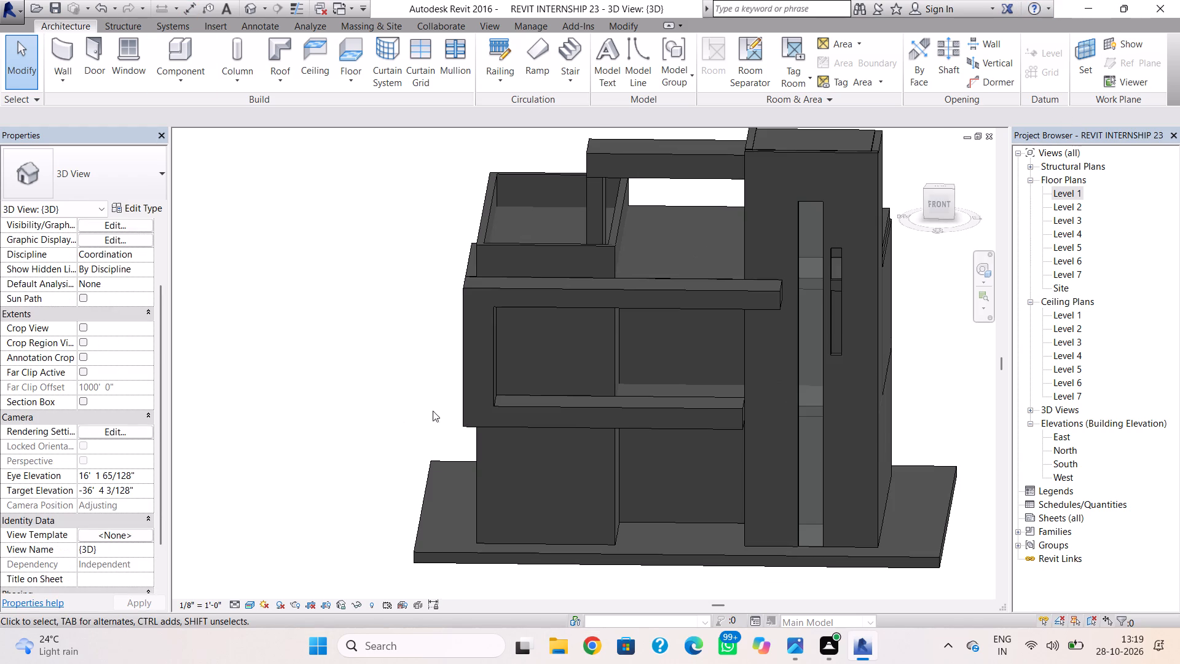
# In the Level 2 plan, sketch a three-sided railing path around the front recess, about 3' 8" deep and 11' 10" wide.
pyautogui.click(511, 61)
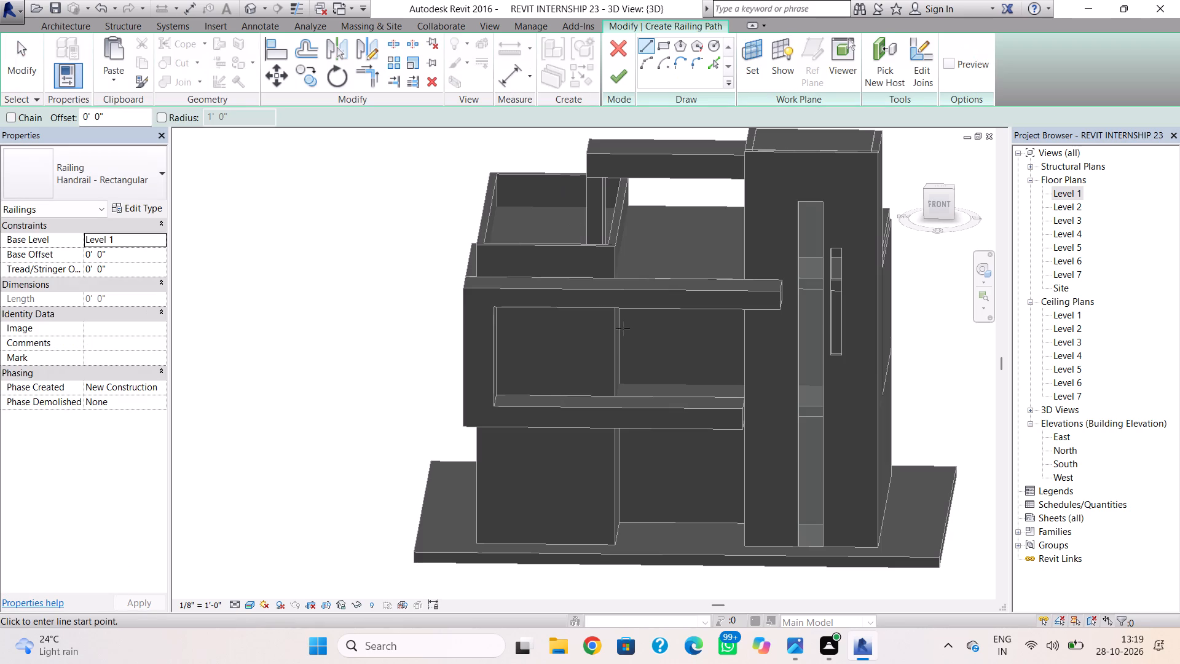
pyautogui.doubleClick(1064, 207)
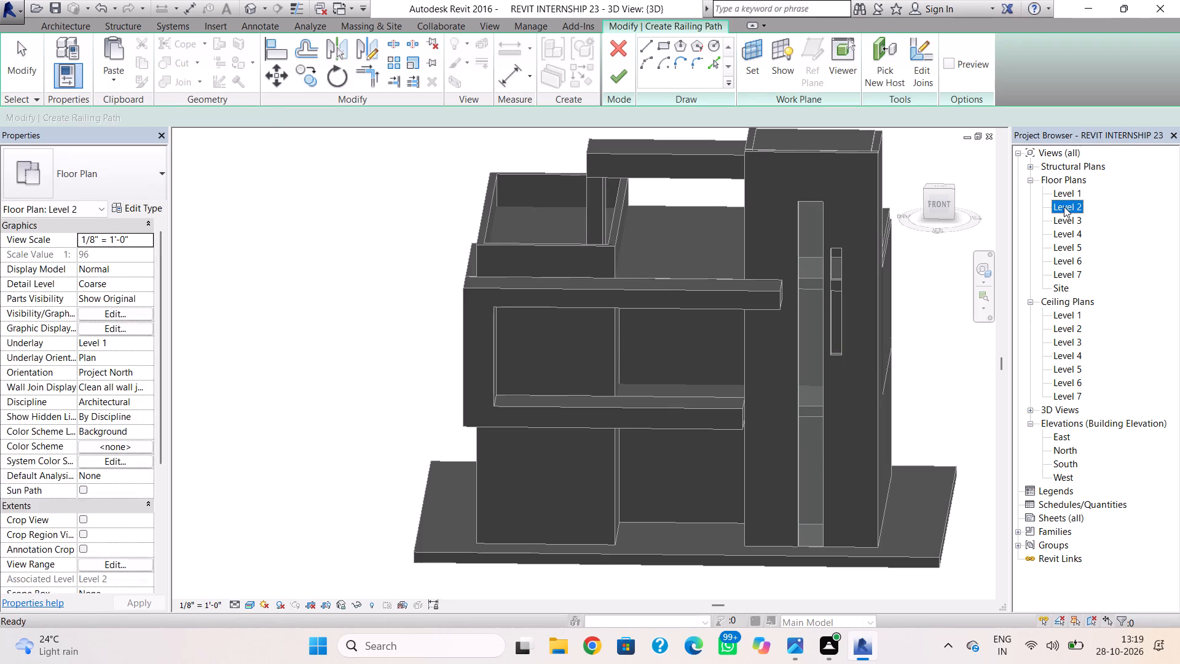
pyautogui.scroll(-4, 714, 395)
pyautogui.moveTo(739, 457); pyautogui.dragTo(718, 398, button='middle')
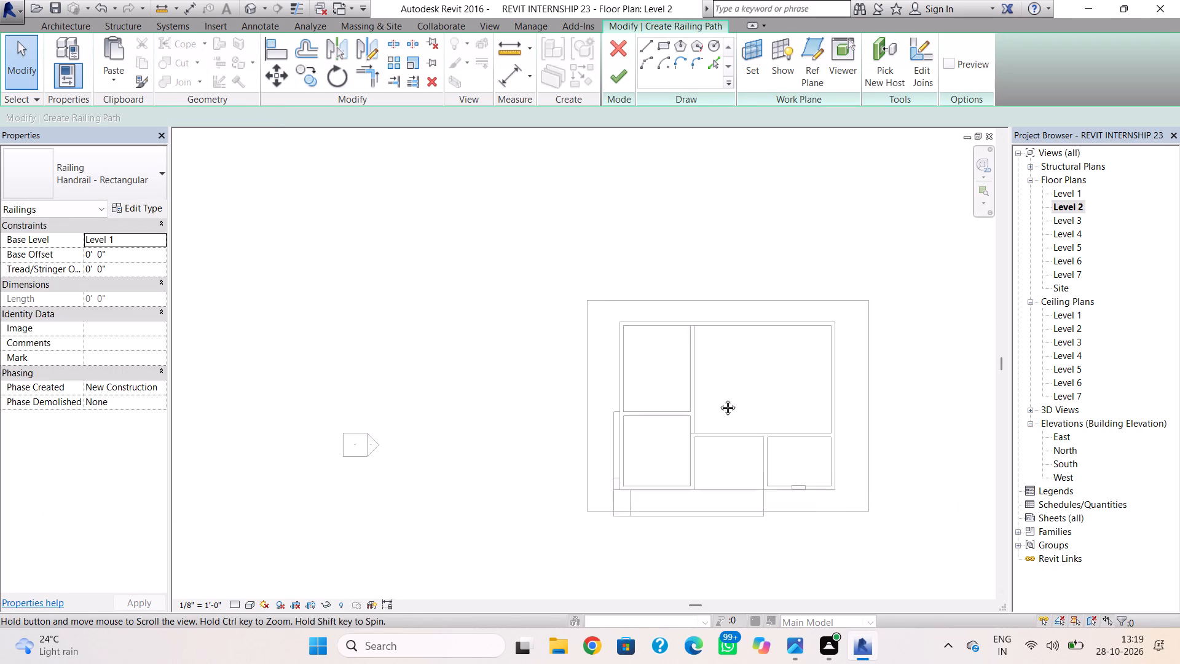
pyautogui.moveTo(718, 398); pyautogui.dragTo(677, 332, button='middle')
pyautogui.click(648, 52)
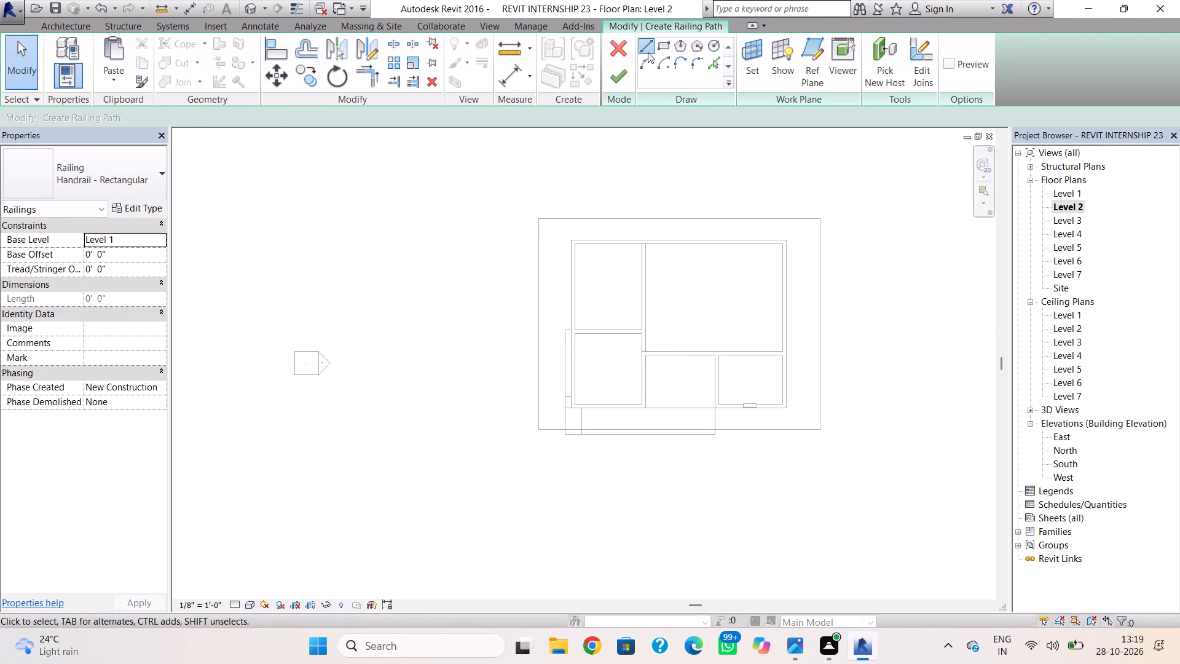
pyautogui.scroll(8, 647, 430)
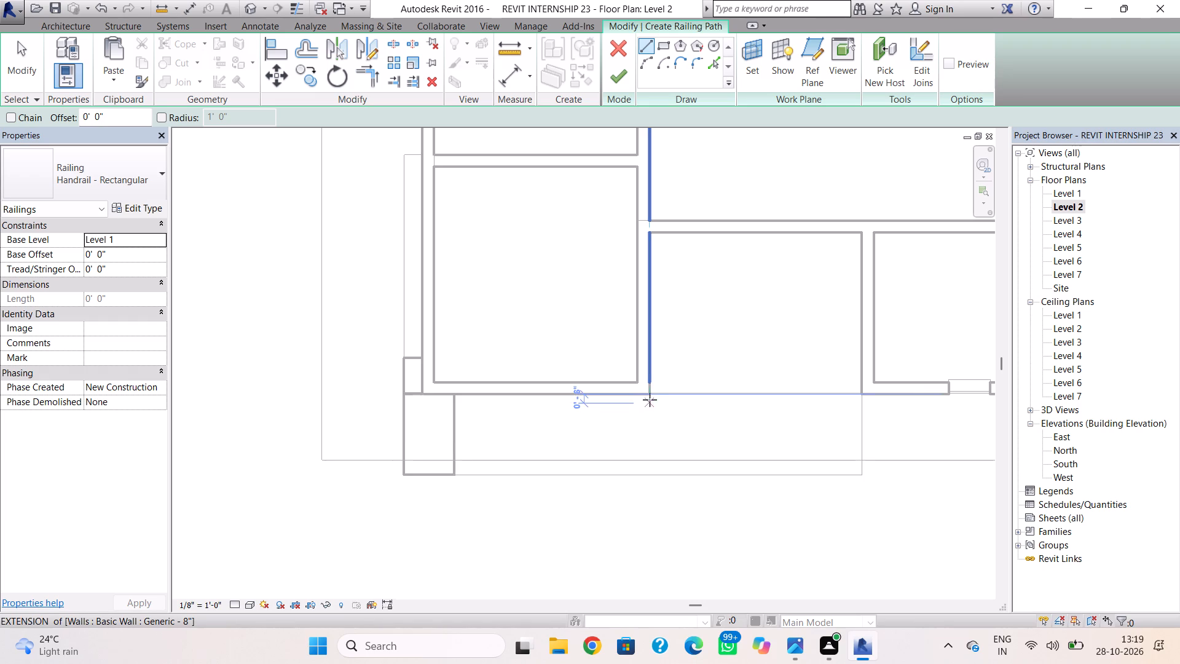
pyautogui.click(651, 393)
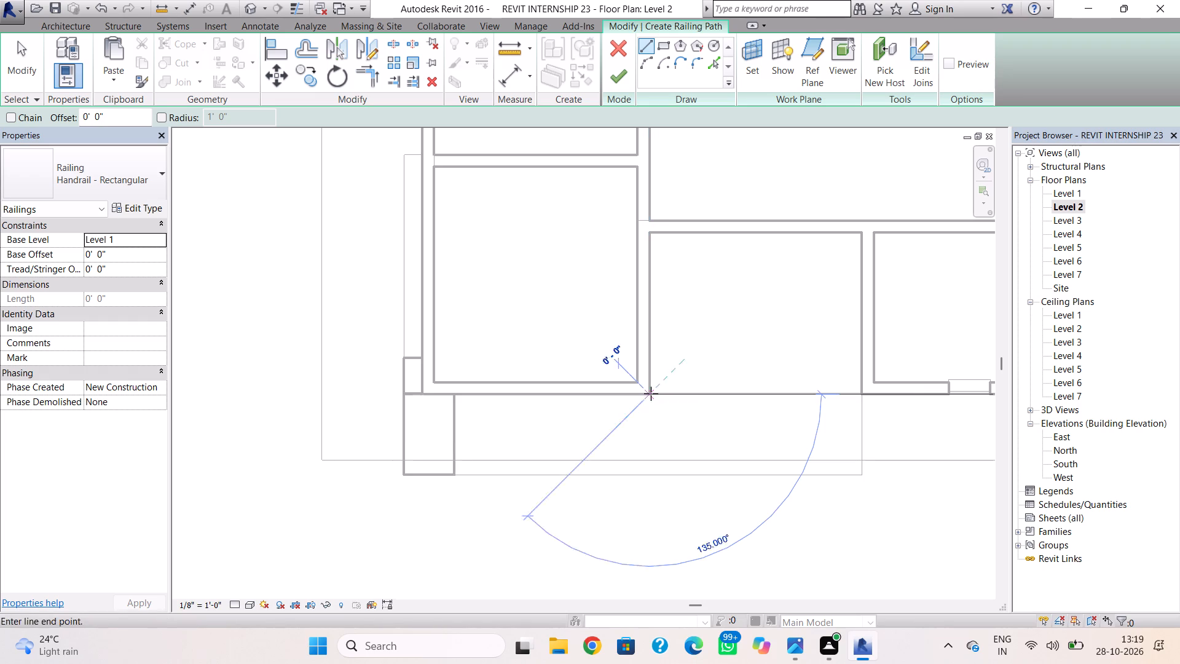
pyautogui.click(654, 457)
pyautogui.click(649, 461)
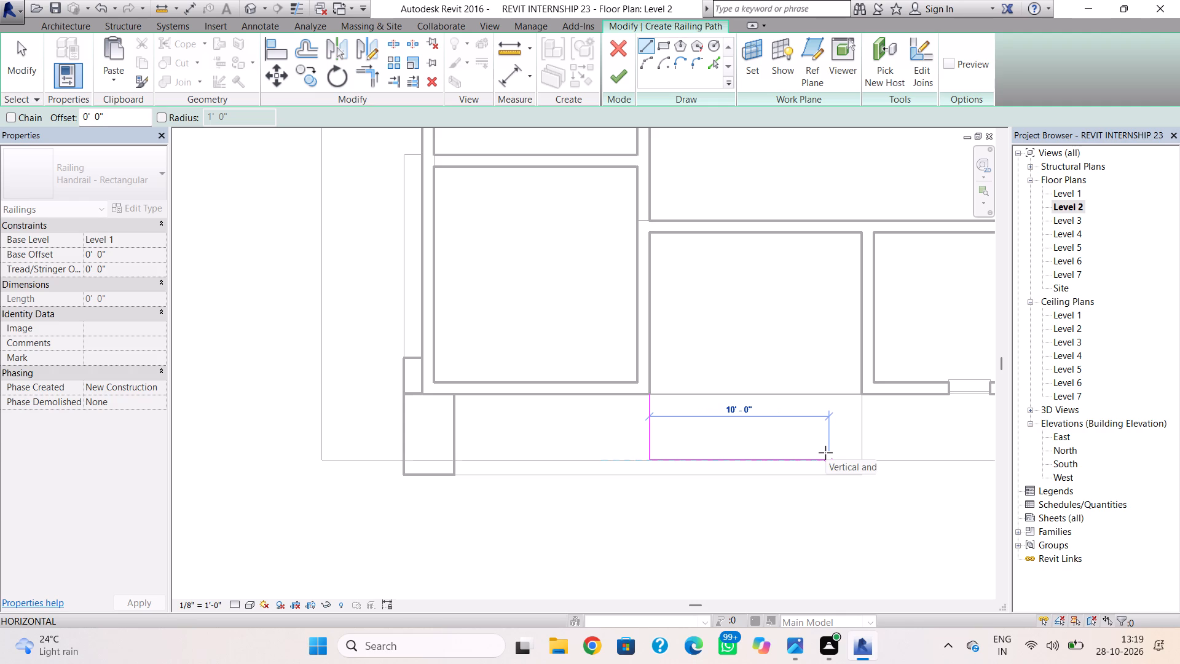
pyautogui.click(863, 458)
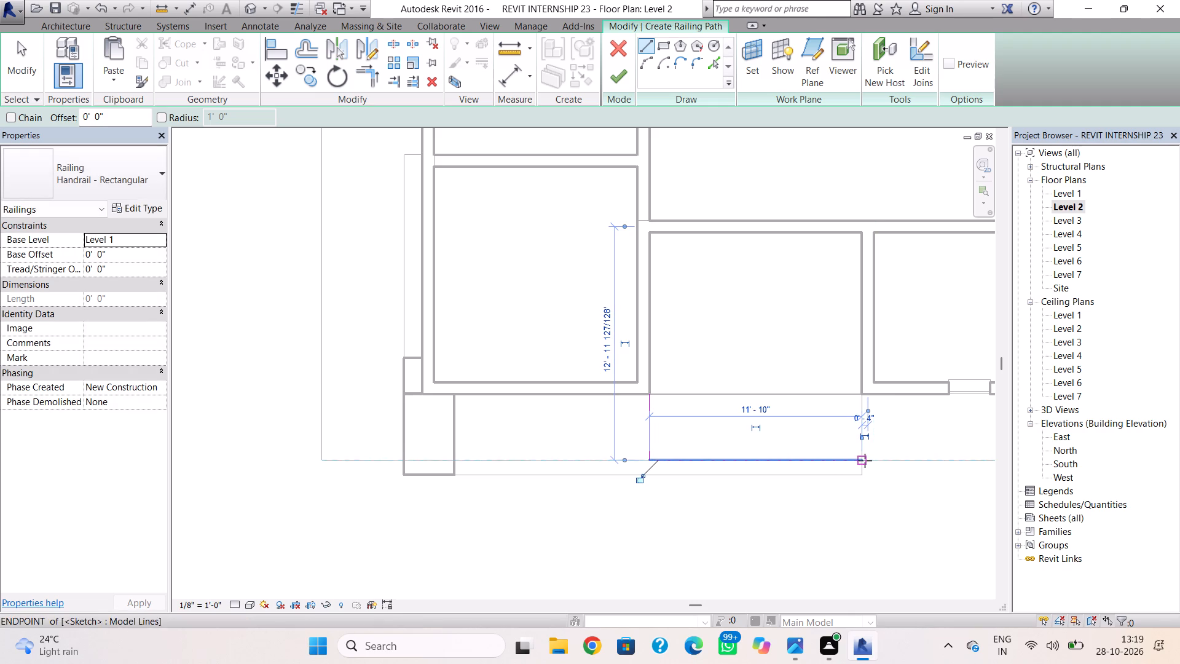
pyautogui.click(865, 460)
pyautogui.click(861, 397)
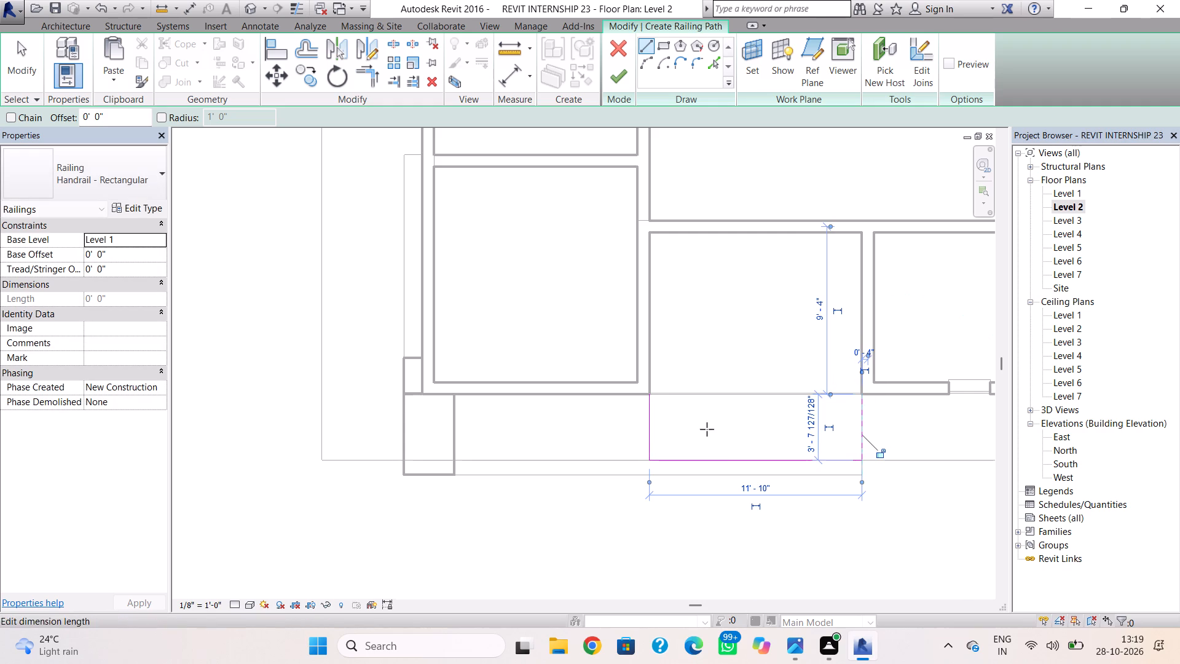
# Return to the 3D view and finish the Handrail - Rectangular railing path.
pyautogui.click(241, 2)
pyautogui.click(245, 6)
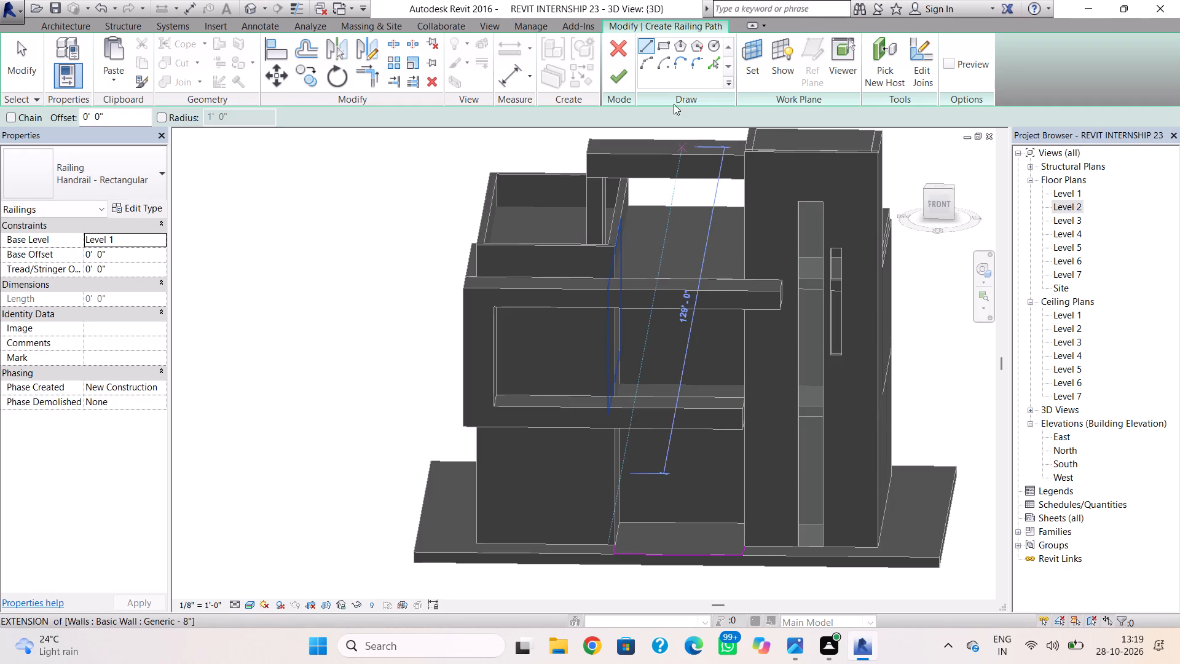
pyautogui.click(621, 79)
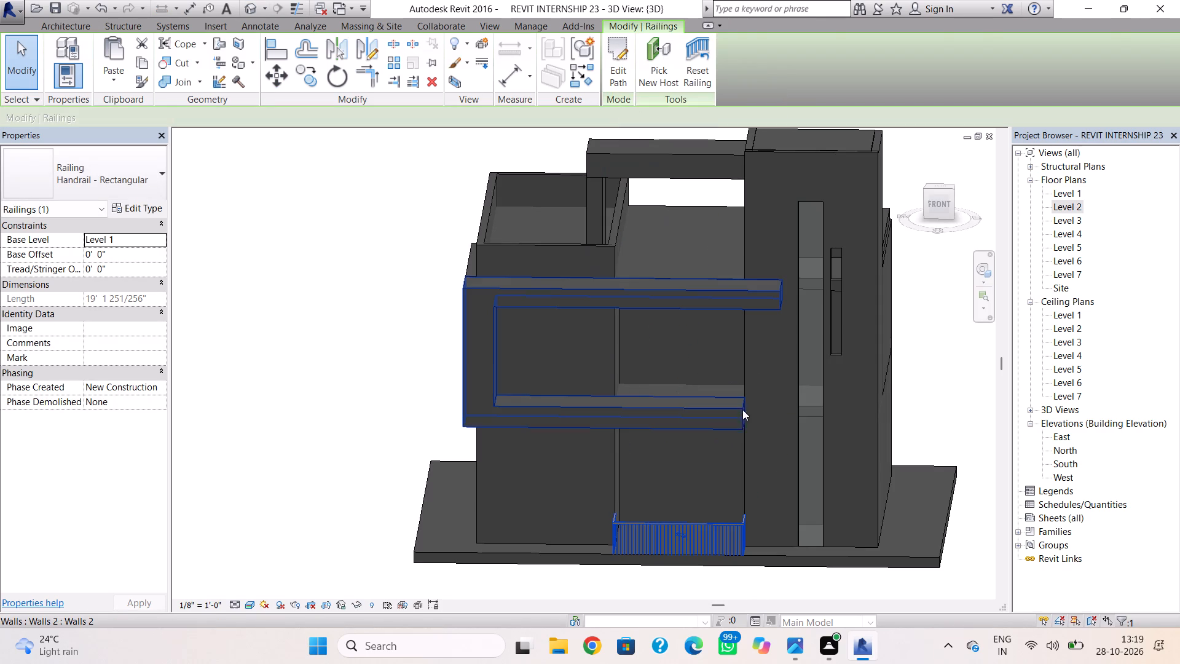
pyautogui.press('Escape')
# Set the front recess railing's base level to Level 2.
pyautogui.click(700, 531)
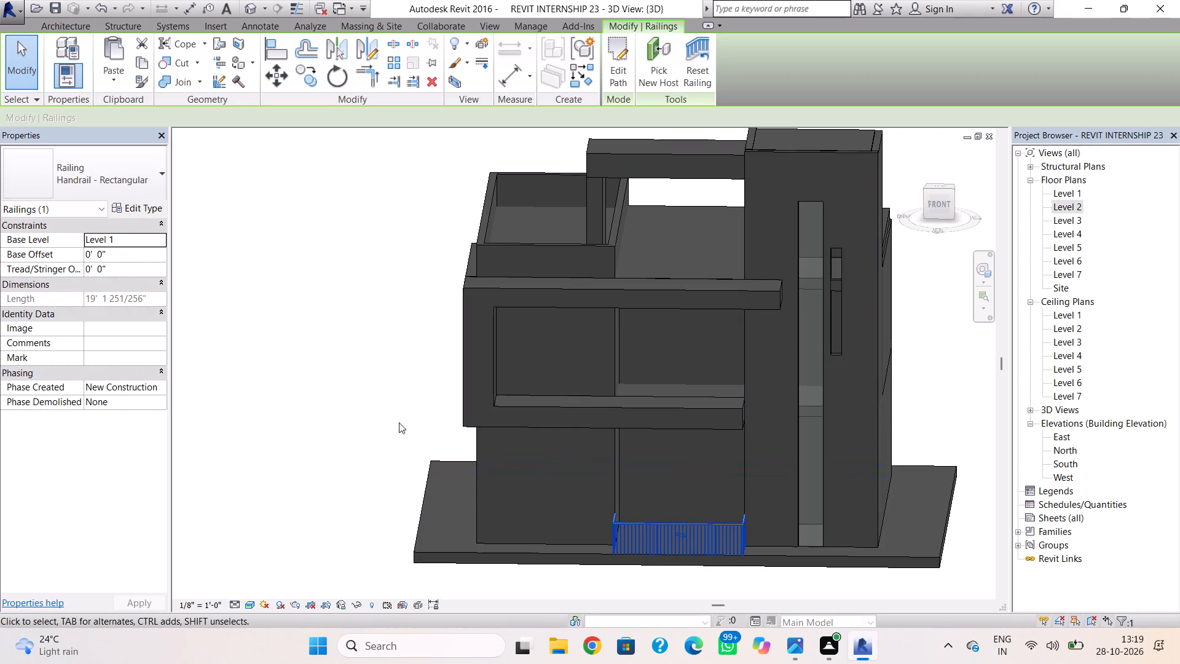
pyautogui.click(154, 239)
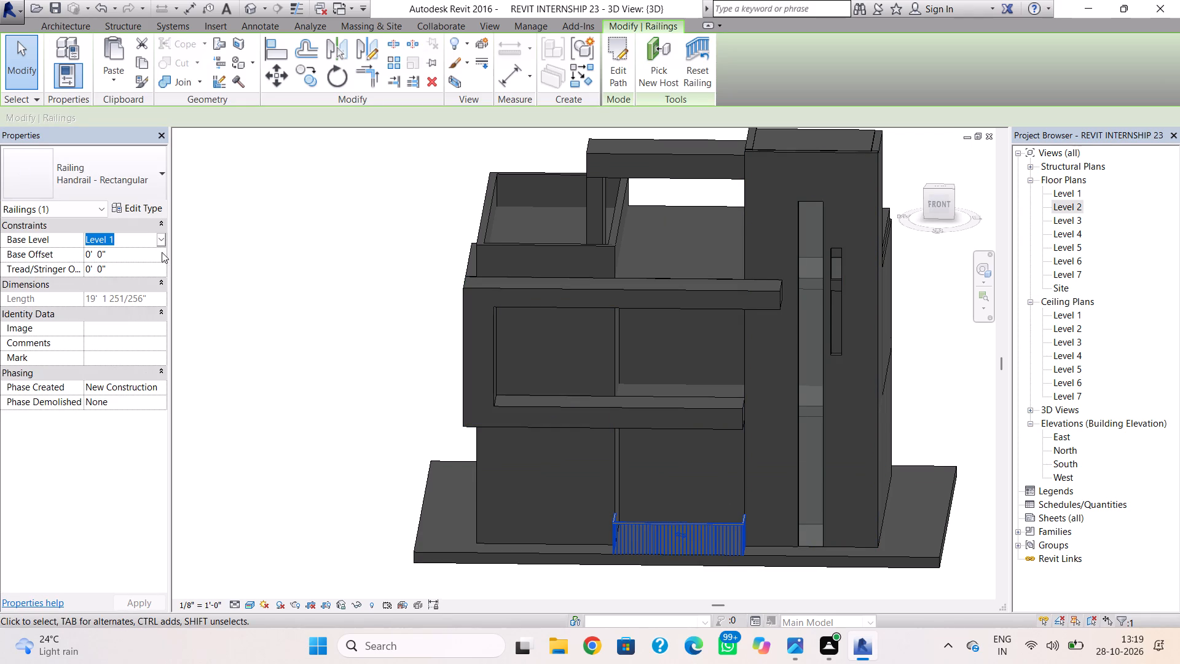
pyautogui.click(162, 242)
pyautogui.click(144, 273)
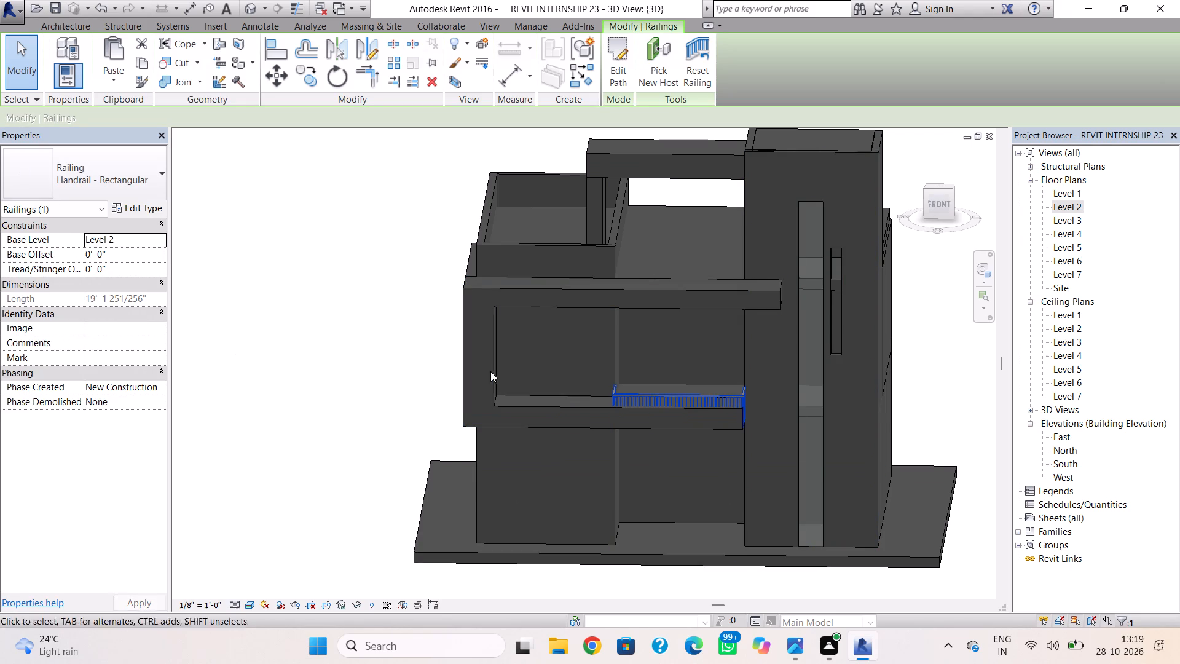
pyautogui.press('Escape')
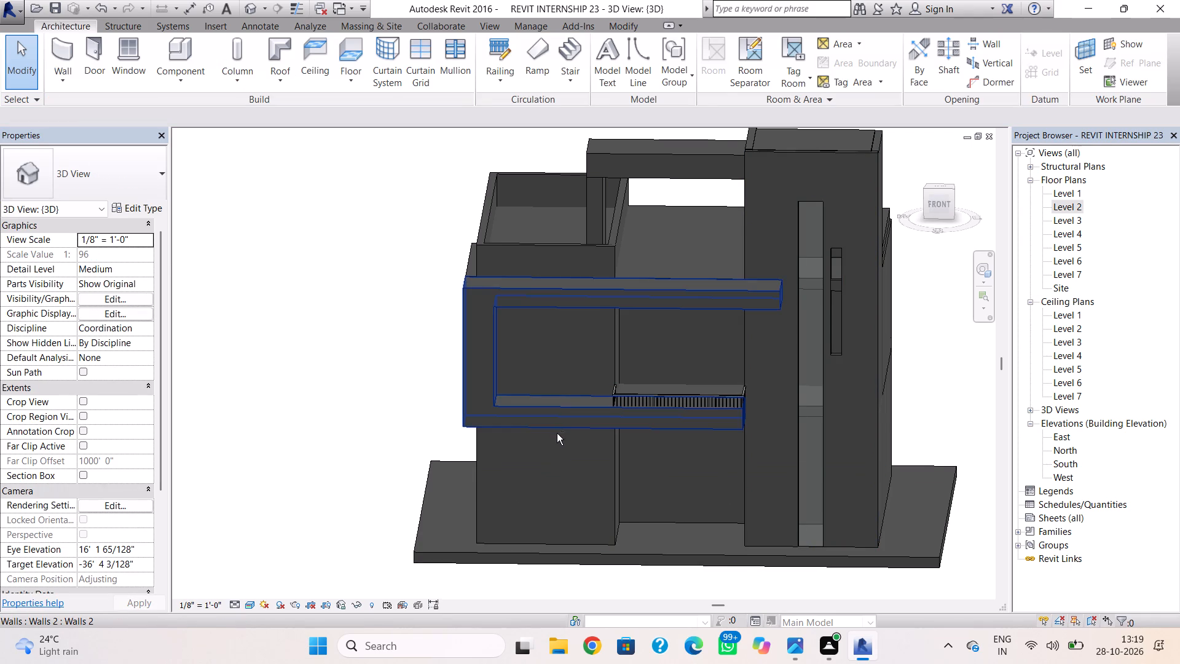
# In the Level 2 plan, nudge the tower's slotted front wall outward to 11' 6" from the wall behind, and return to 3D.
pyautogui.keyDown('shift'); pyautogui.moveTo(557, 434); pyautogui.dragTo(686, 459, button='right'); pyautogui.keyUp('shift')
pyautogui.click(719, 430)
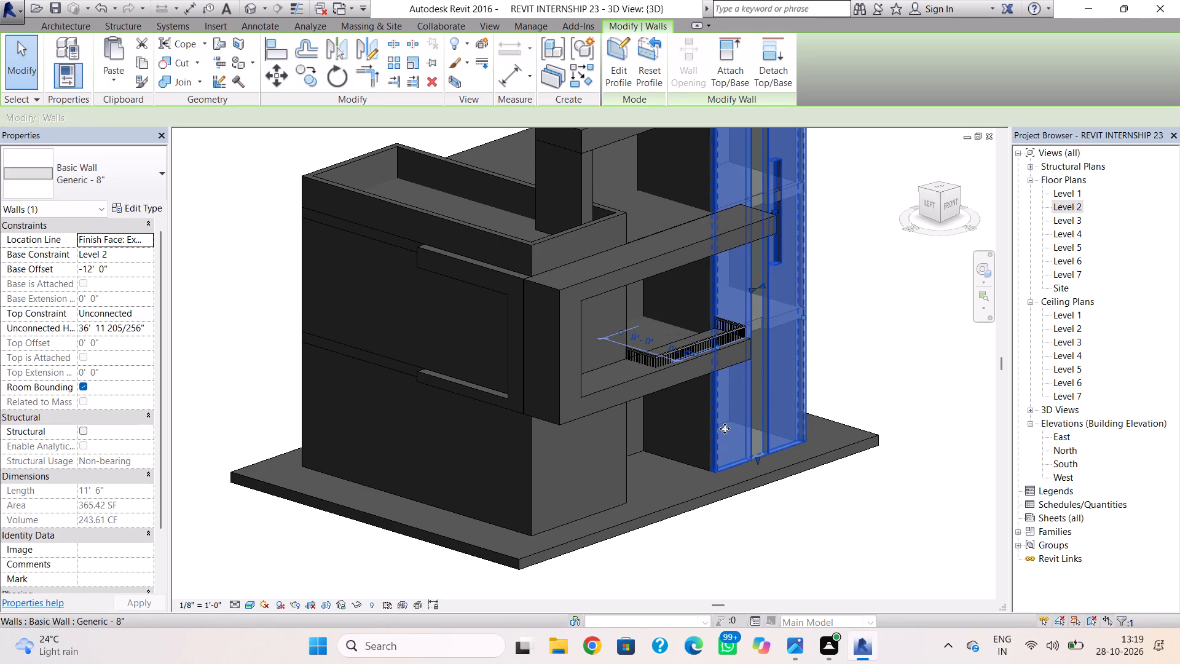
pyautogui.doubleClick(1061, 207)
pyautogui.scroll(-3, 894, 417)
pyautogui.moveTo(883, 416); pyautogui.dragTo(660, 393, button='middle')
pyautogui.press('Down')
pyautogui.press('Down')
pyautogui.press('Down')
pyautogui.press('Down')
pyautogui.press('Down')
pyautogui.press('Down')
pyautogui.press('Down')
pyautogui.press('Down')
pyautogui.press('Down')
pyautogui.press('Down')
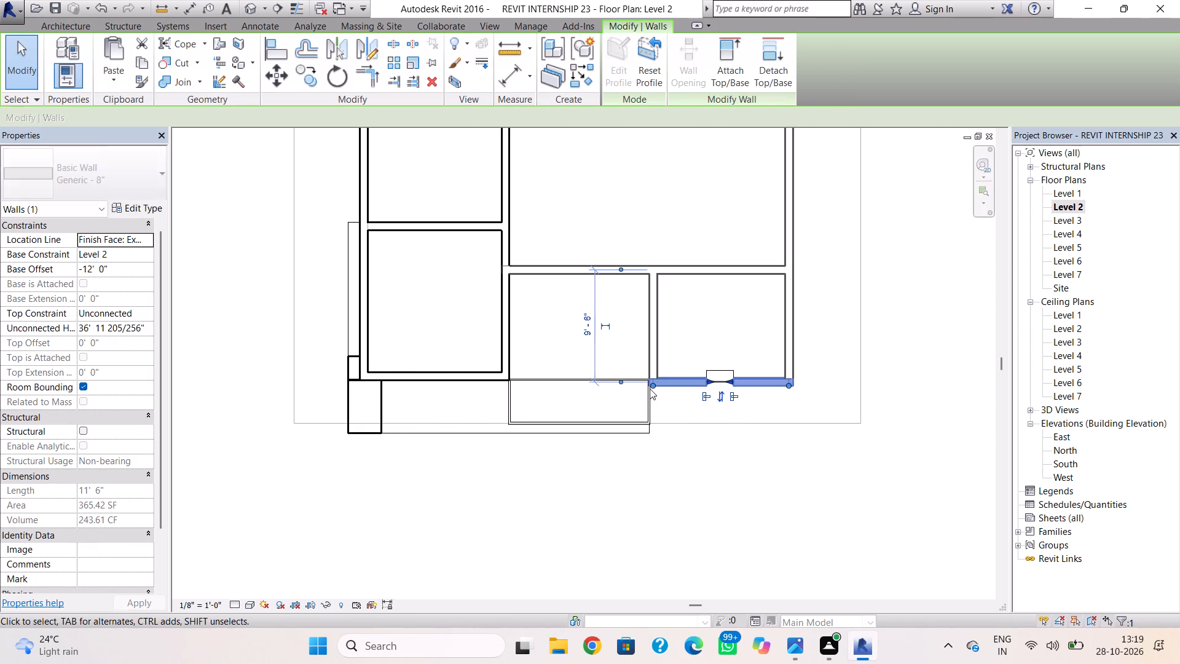
pyautogui.press('Down')
pyautogui.press('Down')
pyautogui.press('Down')
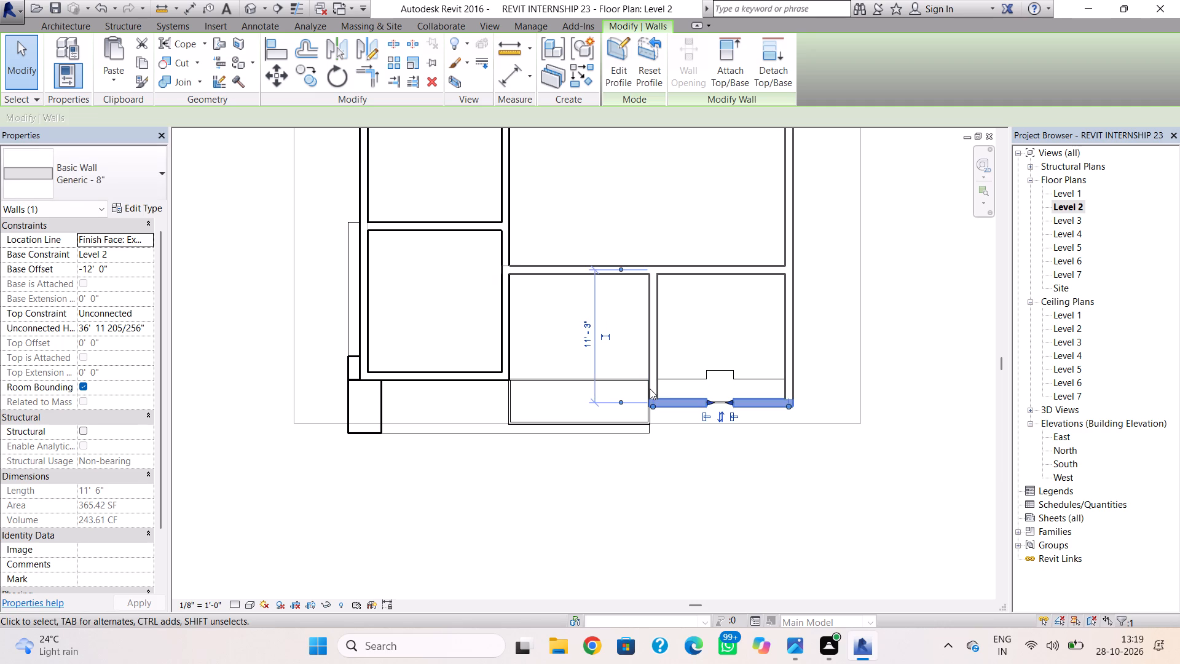
pyautogui.press('Down')
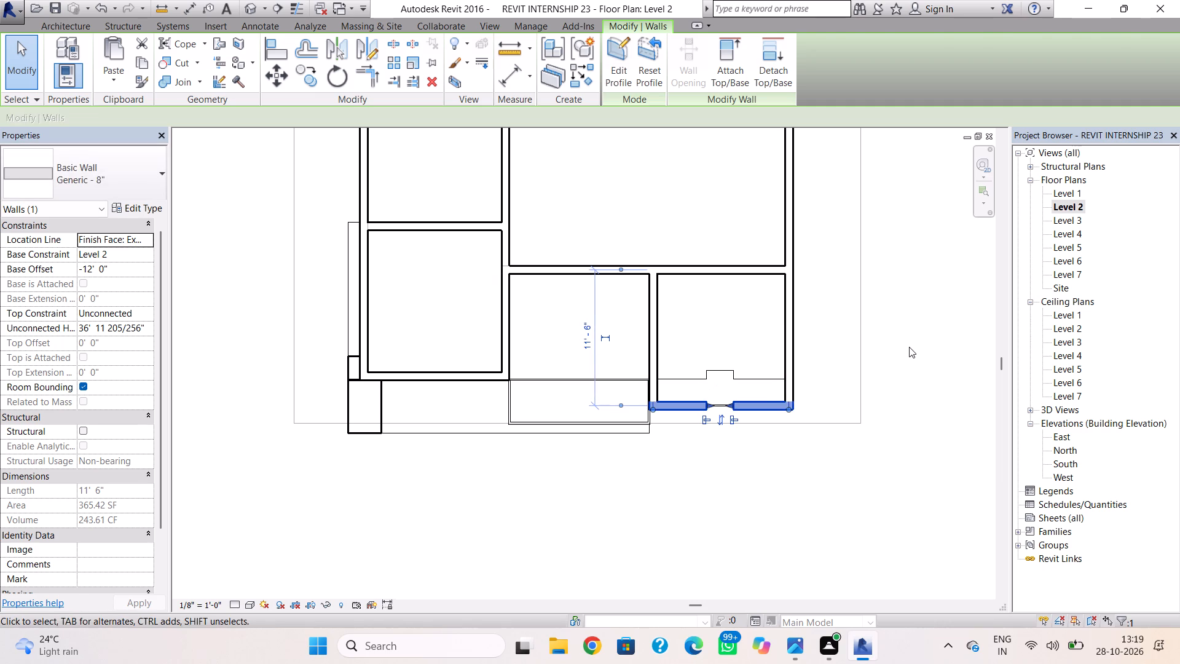
pyautogui.click(909, 347)
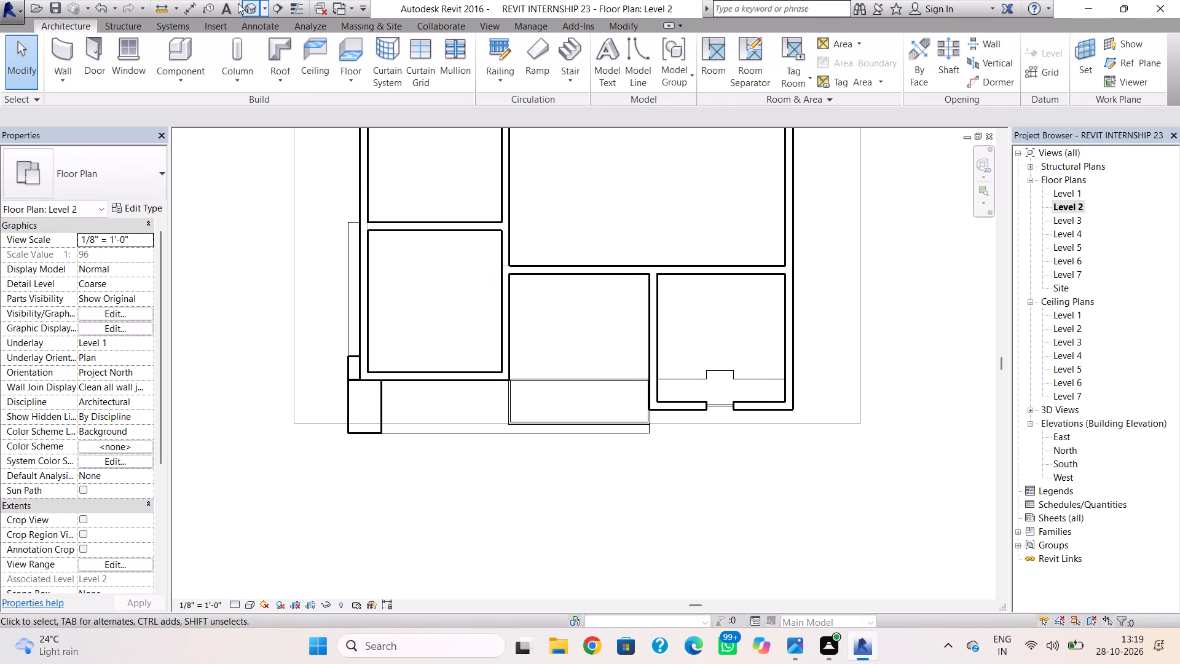
pyautogui.click(257, 10)
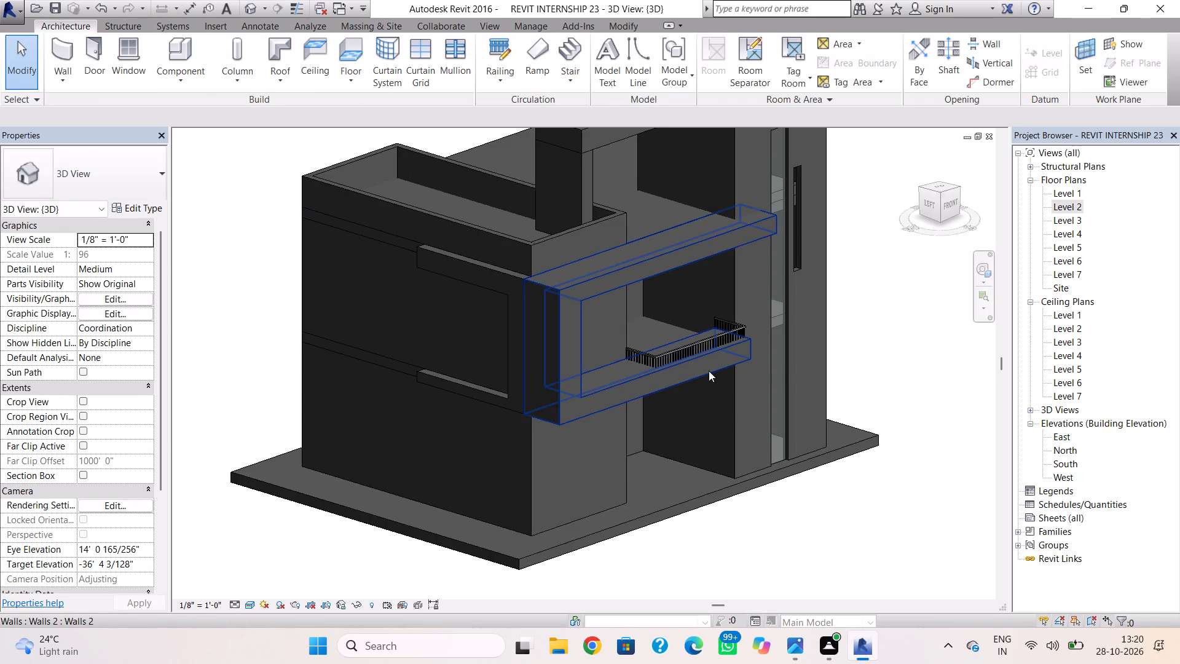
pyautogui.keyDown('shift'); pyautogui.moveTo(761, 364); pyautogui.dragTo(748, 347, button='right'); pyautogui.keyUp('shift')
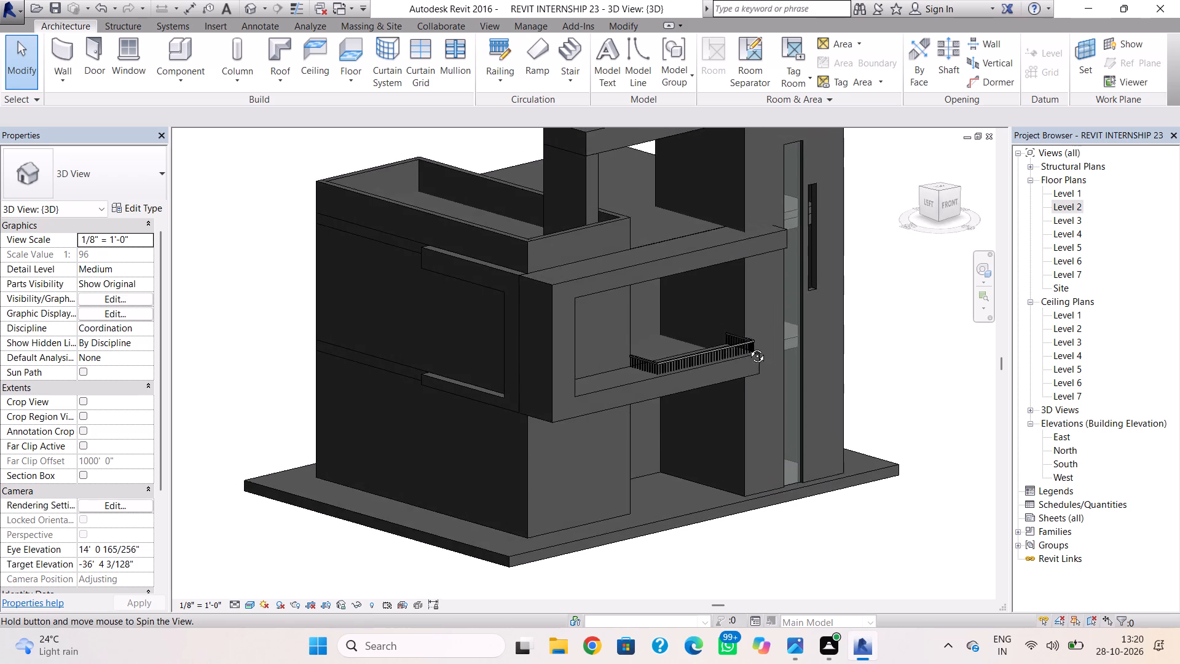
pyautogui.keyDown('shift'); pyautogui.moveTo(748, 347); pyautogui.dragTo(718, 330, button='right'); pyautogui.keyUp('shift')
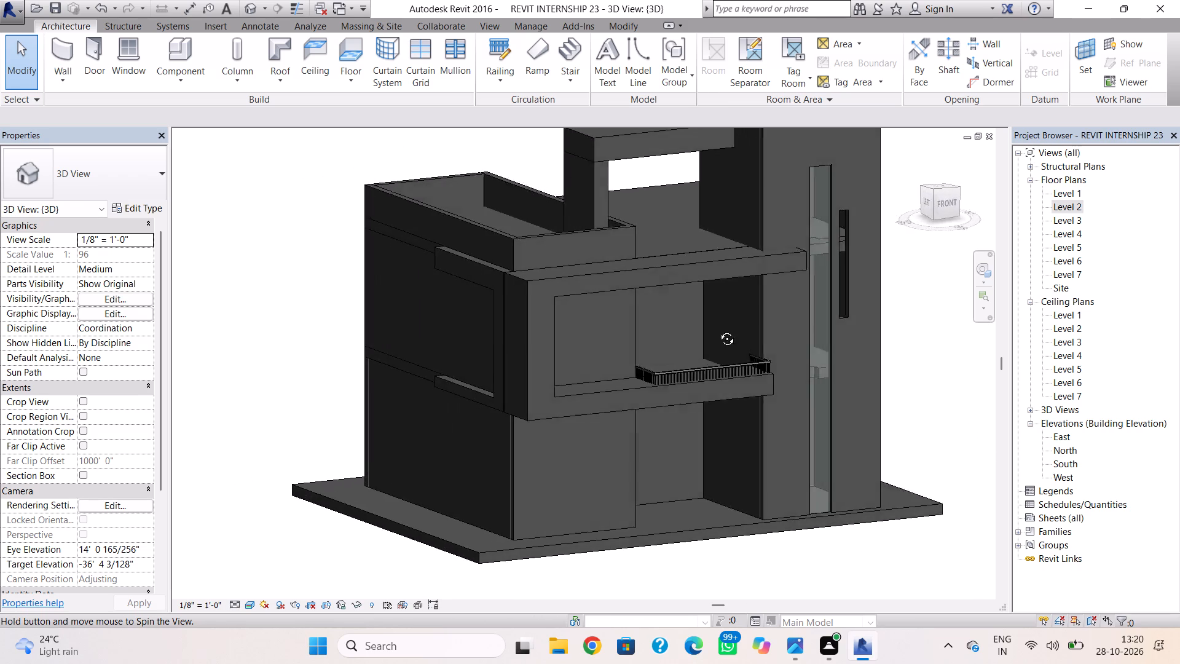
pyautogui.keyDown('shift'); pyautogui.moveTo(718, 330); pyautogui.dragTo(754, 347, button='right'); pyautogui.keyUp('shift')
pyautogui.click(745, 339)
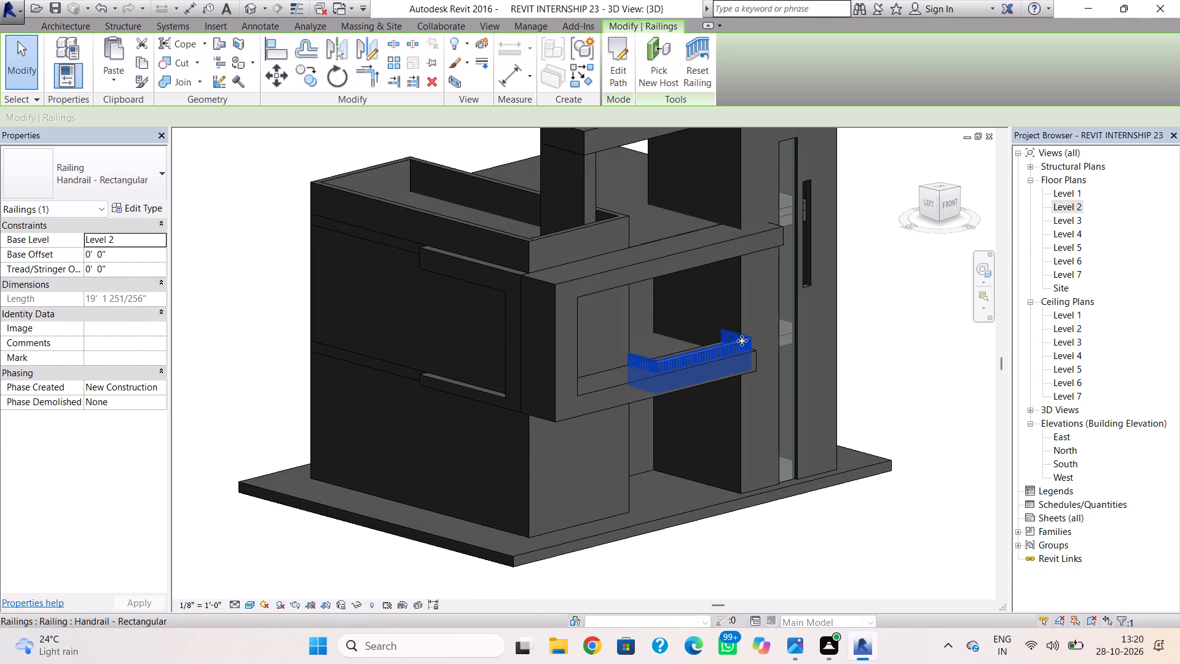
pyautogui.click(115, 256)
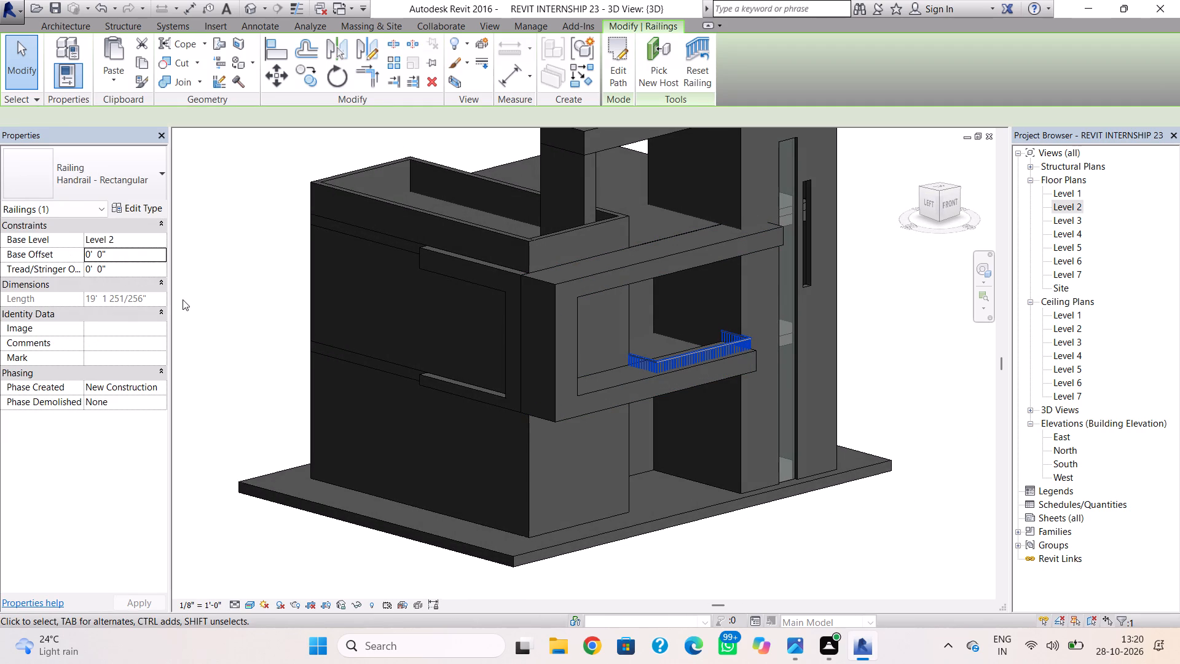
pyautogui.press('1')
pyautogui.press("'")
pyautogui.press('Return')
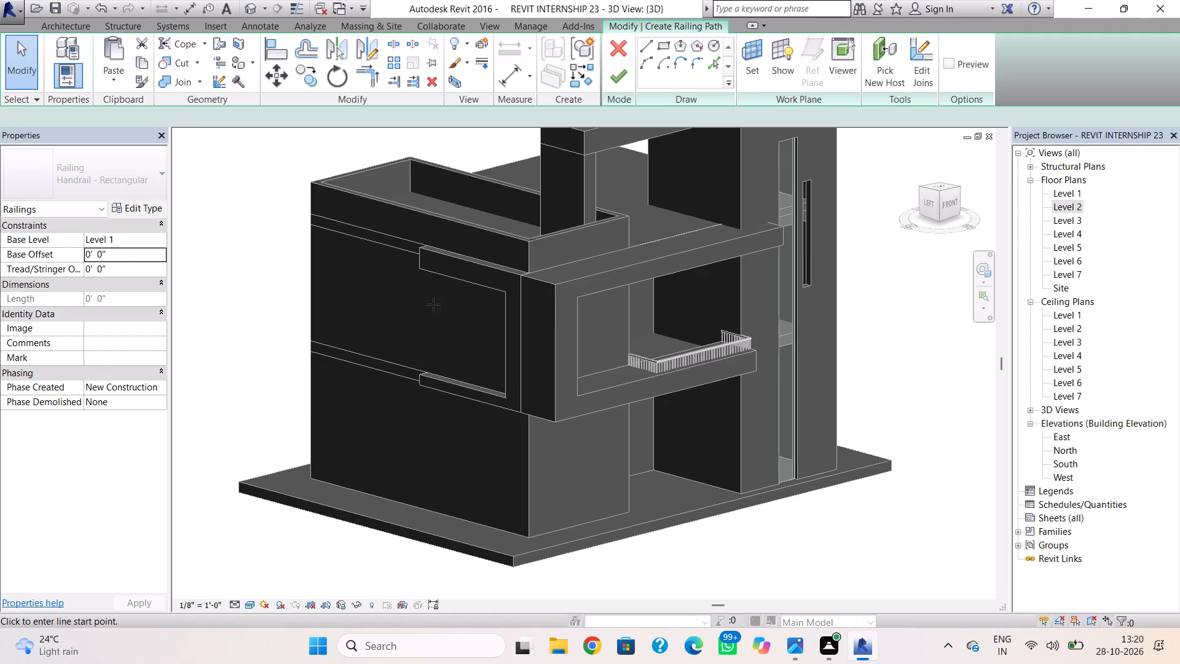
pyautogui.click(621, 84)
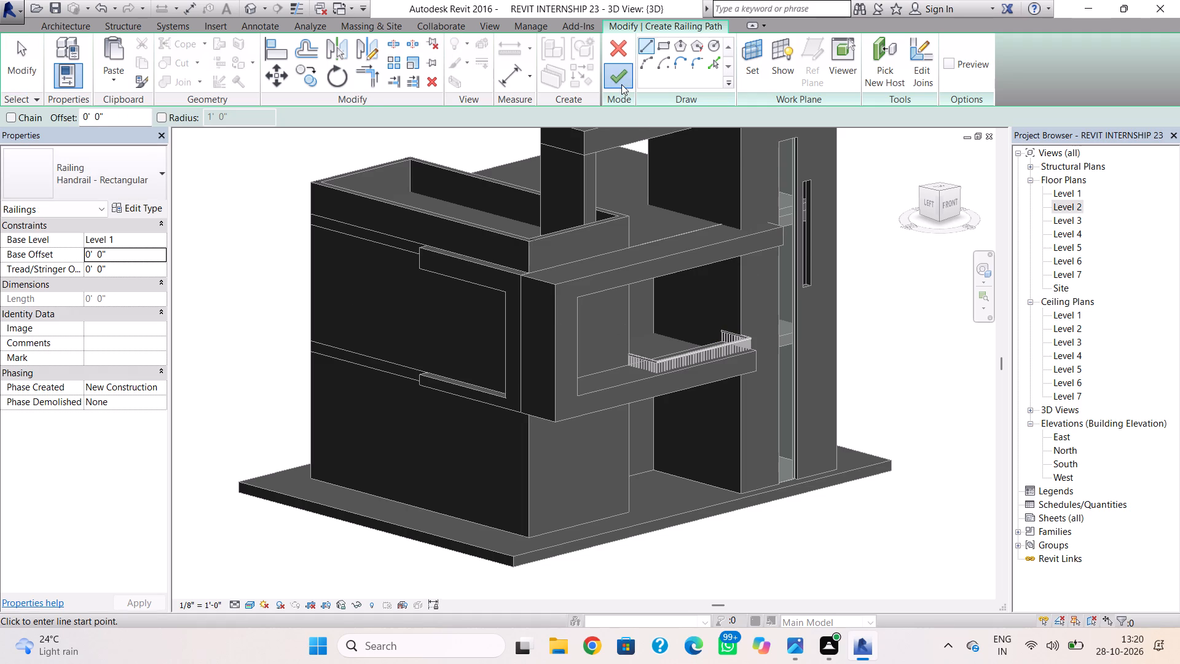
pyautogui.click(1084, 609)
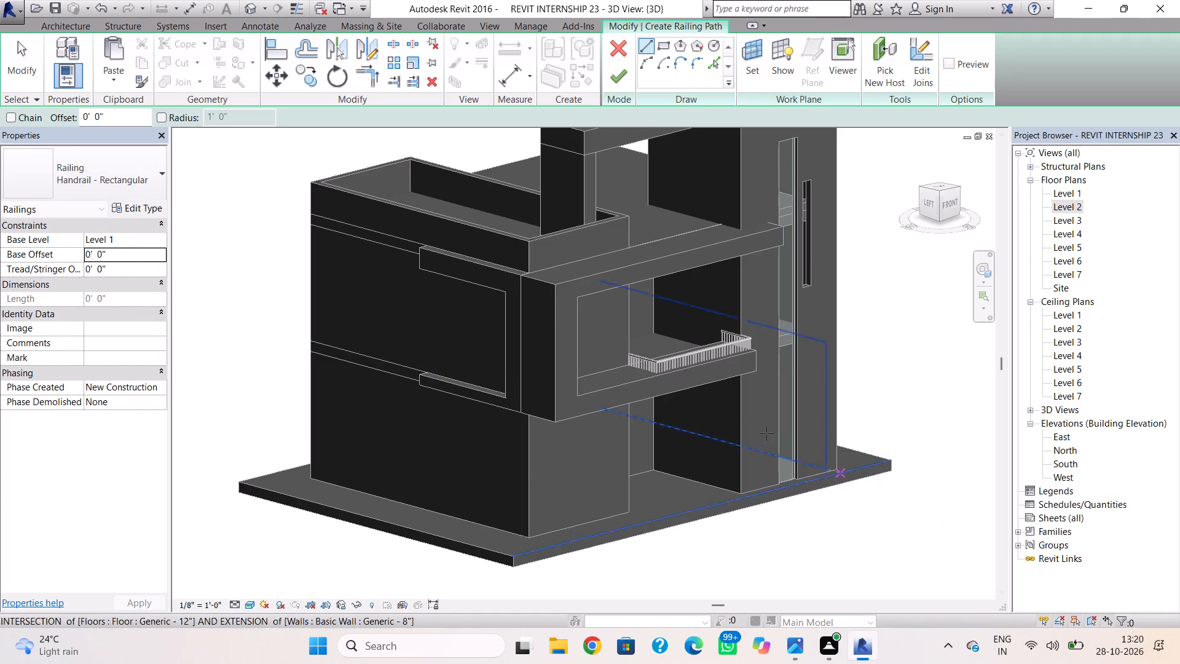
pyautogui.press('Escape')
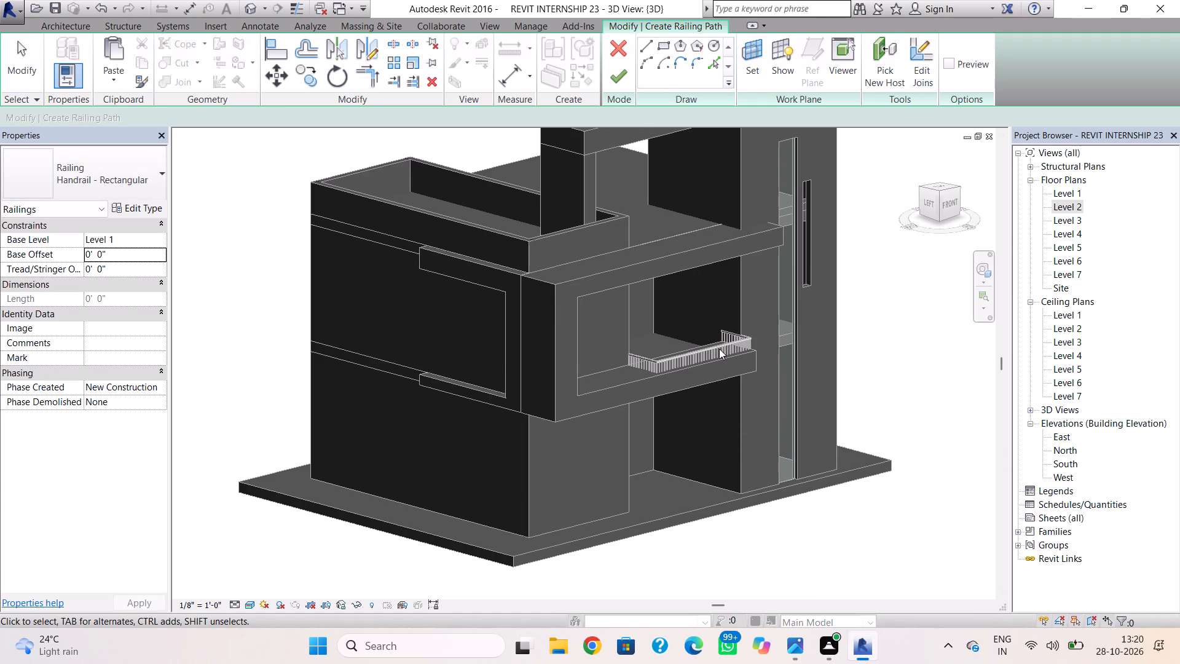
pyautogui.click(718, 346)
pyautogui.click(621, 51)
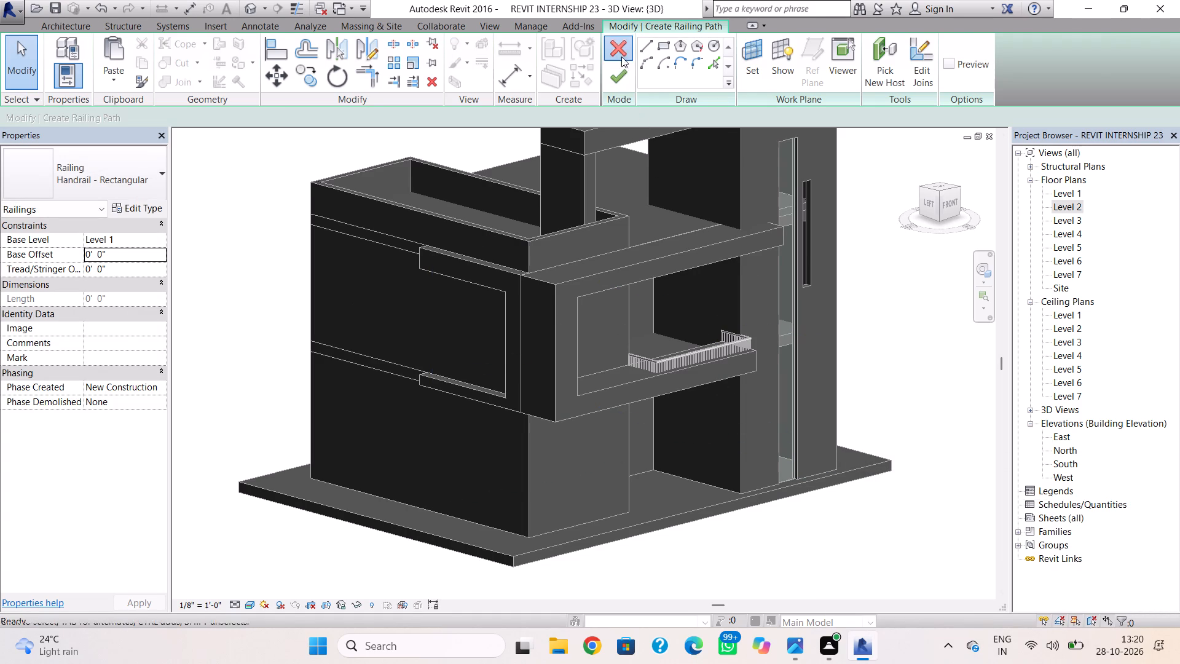
# Set the balcony railing's base offset to 1'.
pyautogui.click(678, 358)
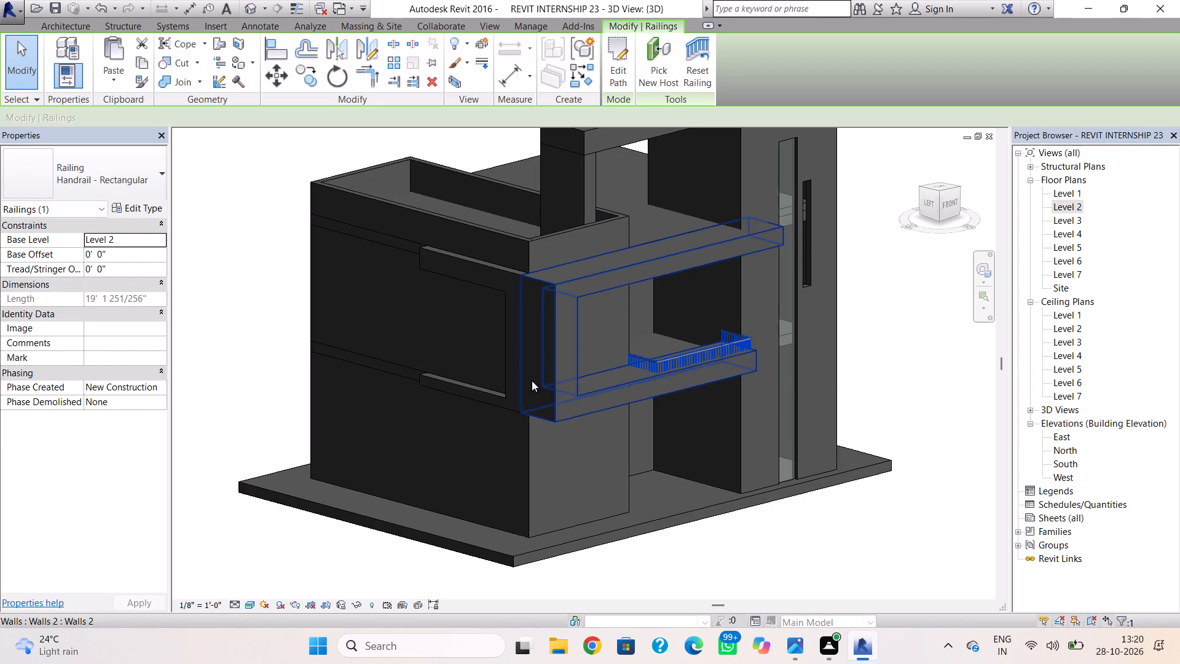
pyautogui.click(148, 254)
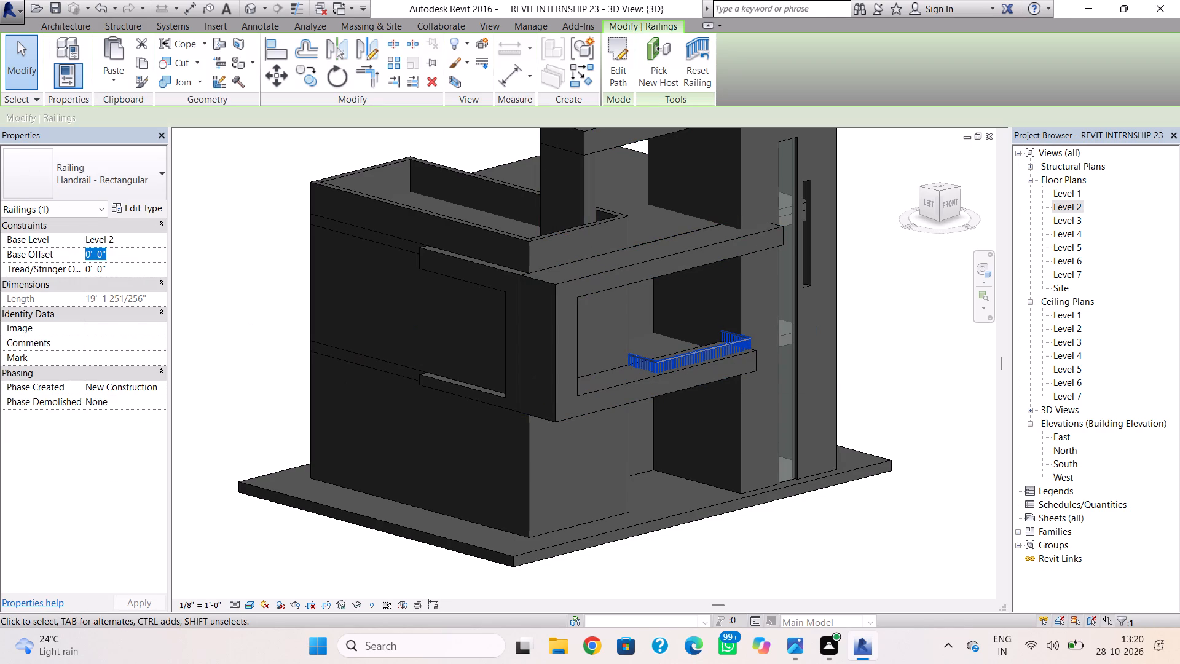
pyautogui.write("1'")
pyautogui.press('Return')
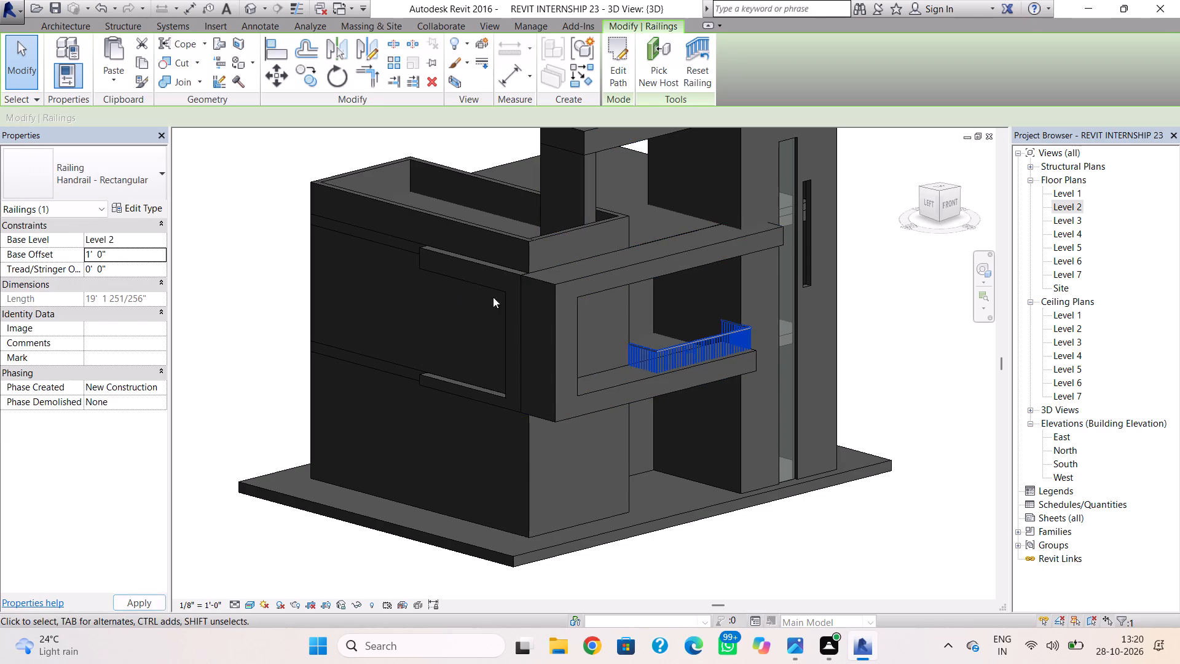
pyautogui.press('Escape')
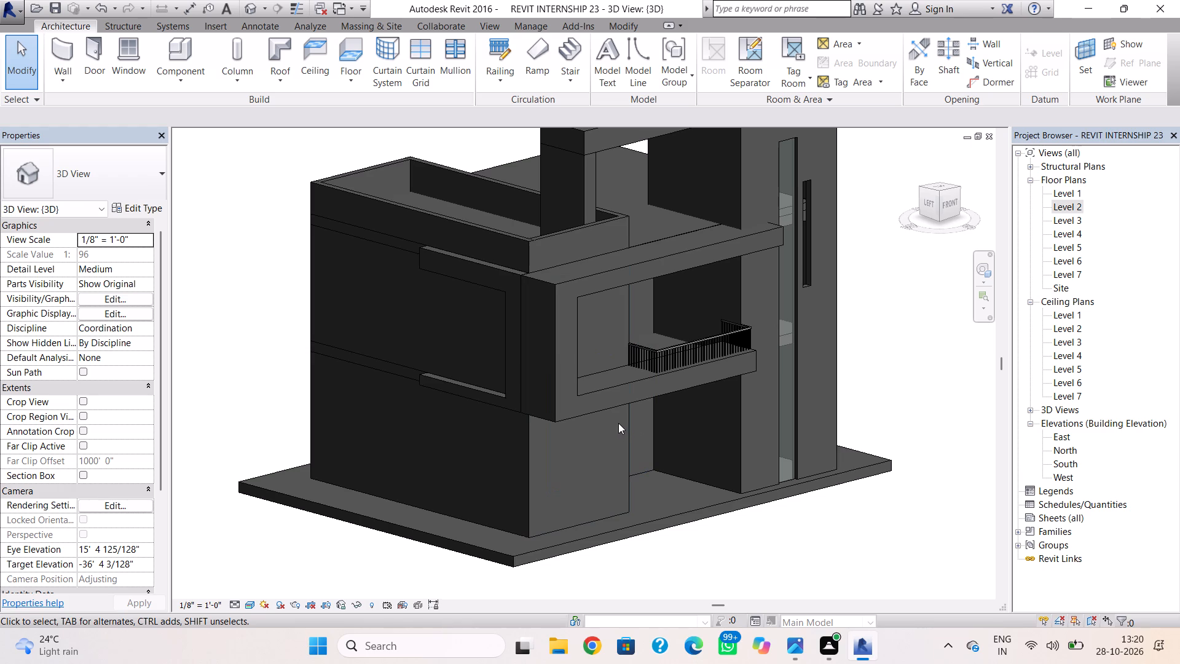
# Make the C-shaped front frame shallower by pulling its front face back toward the building.
pyautogui.keyDown('shift'); pyautogui.moveTo(618, 423); pyautogui.dragTo(560, 390, button='right'); pyautogui.keyUp('shift')
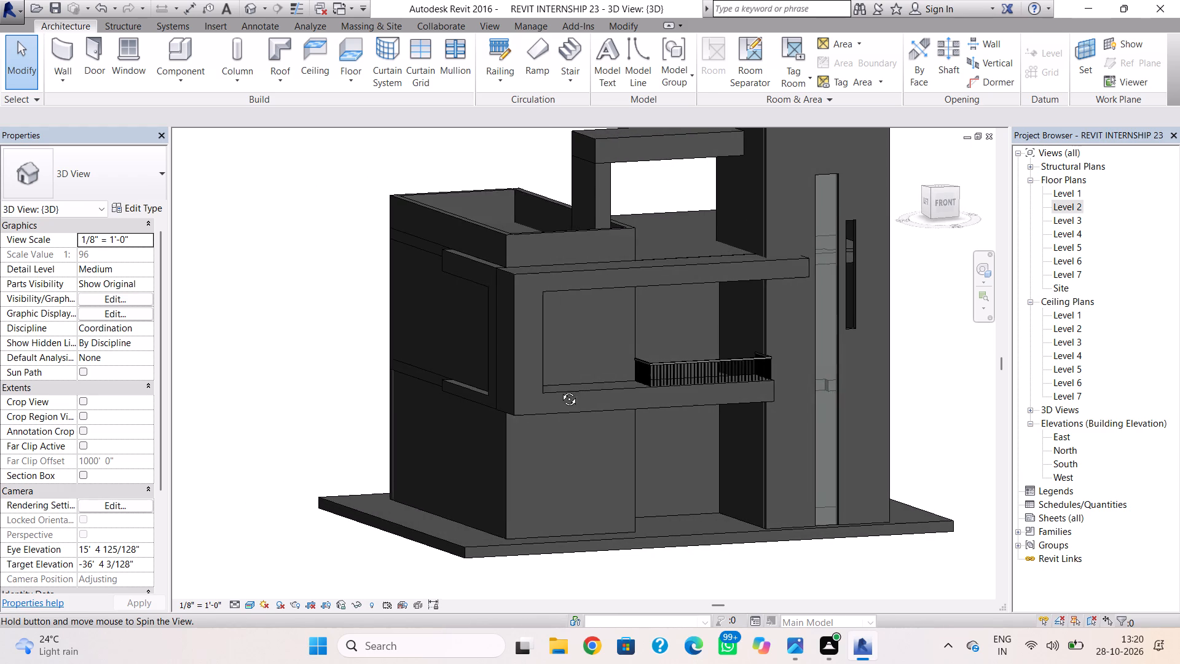
pyautogui.keyDown('shift'); pyautogui.moveTo(560, 390); pyautogui.dragTo(551, 388, button='right'); pyautogui.keyUp('shift')
pyautogui.click(553, 389)
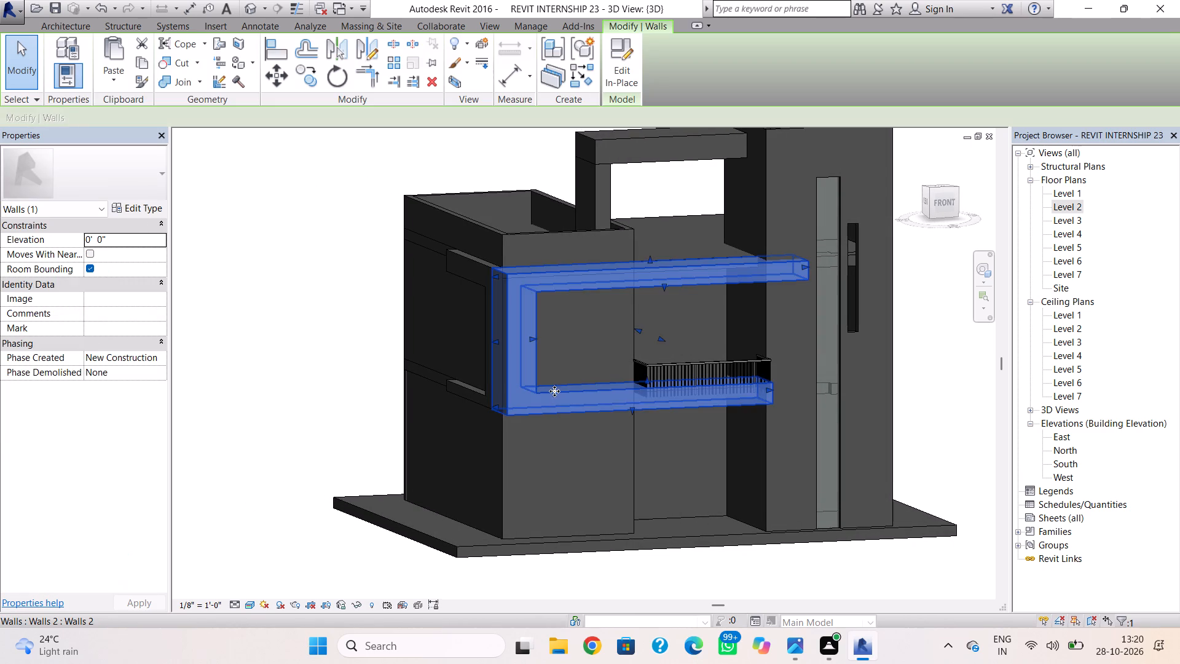
pyautogui.moveTo(657, 336); pyautogui.dragTo(651, 333)
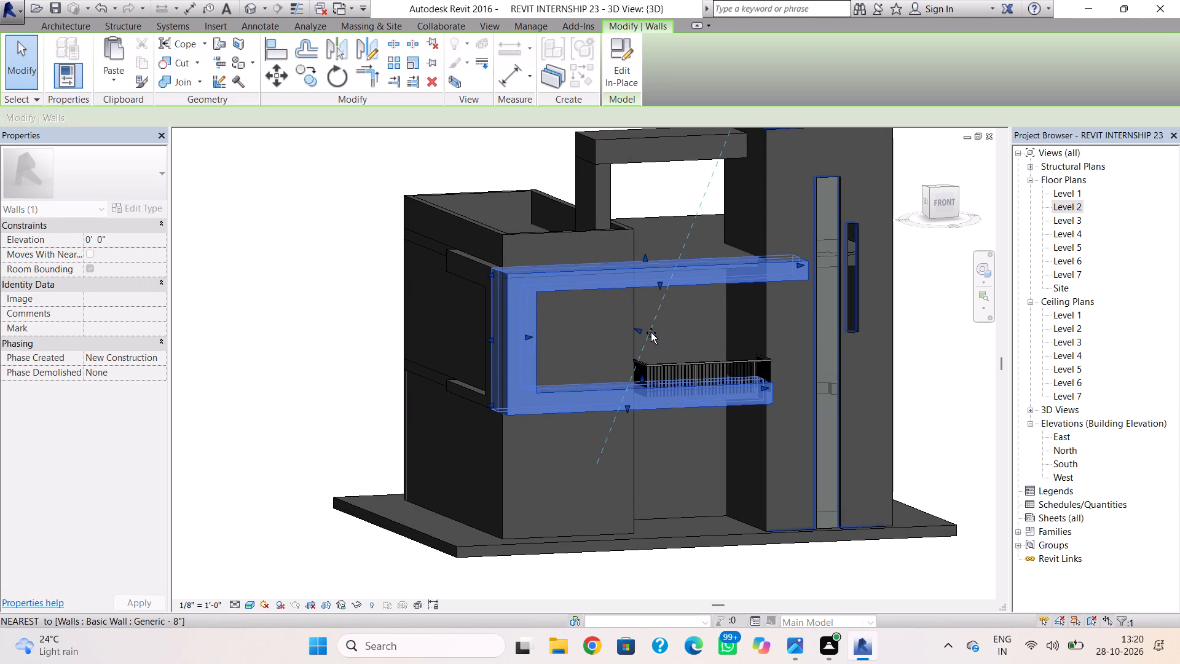
pyautogui.moveTo(651, 333); pyautogui.dragTo(650, 333)
pyautogui.click(690, 328)
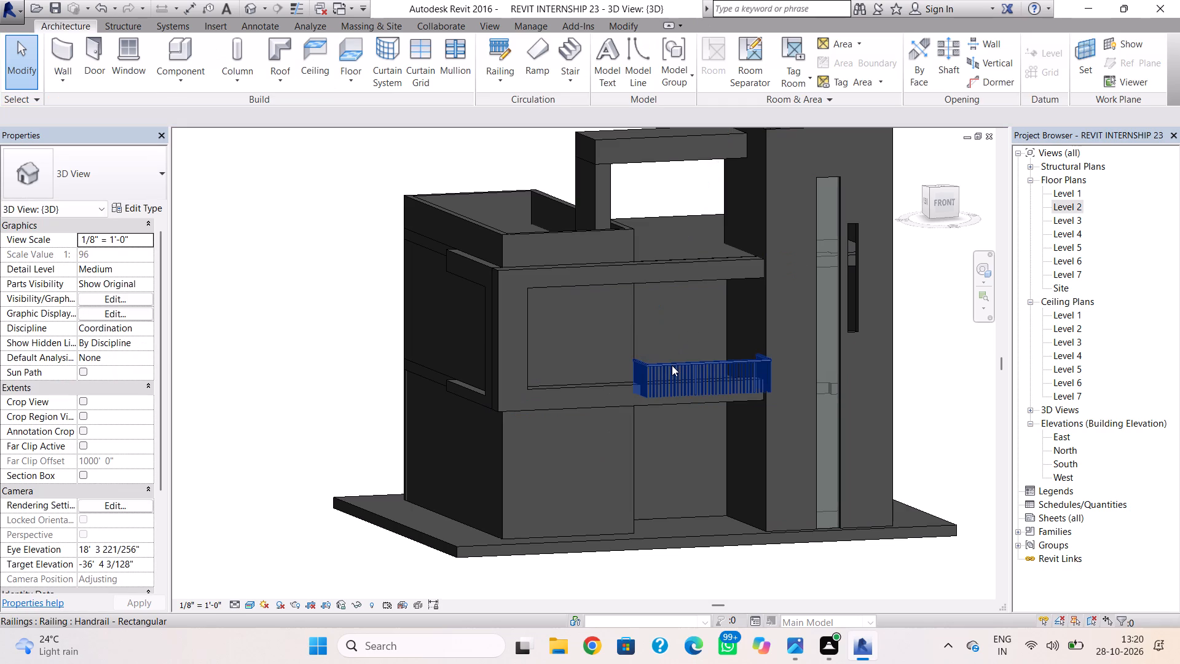
# Change the balcony railing's type to Glass Panel - Bottom Fill.
pyautogui.keyDown('shift'); pyautogui.moveTo(672, 365); pyautogui.dragTo(621, 496, button='right'); pyautogui.keyUp('shift')
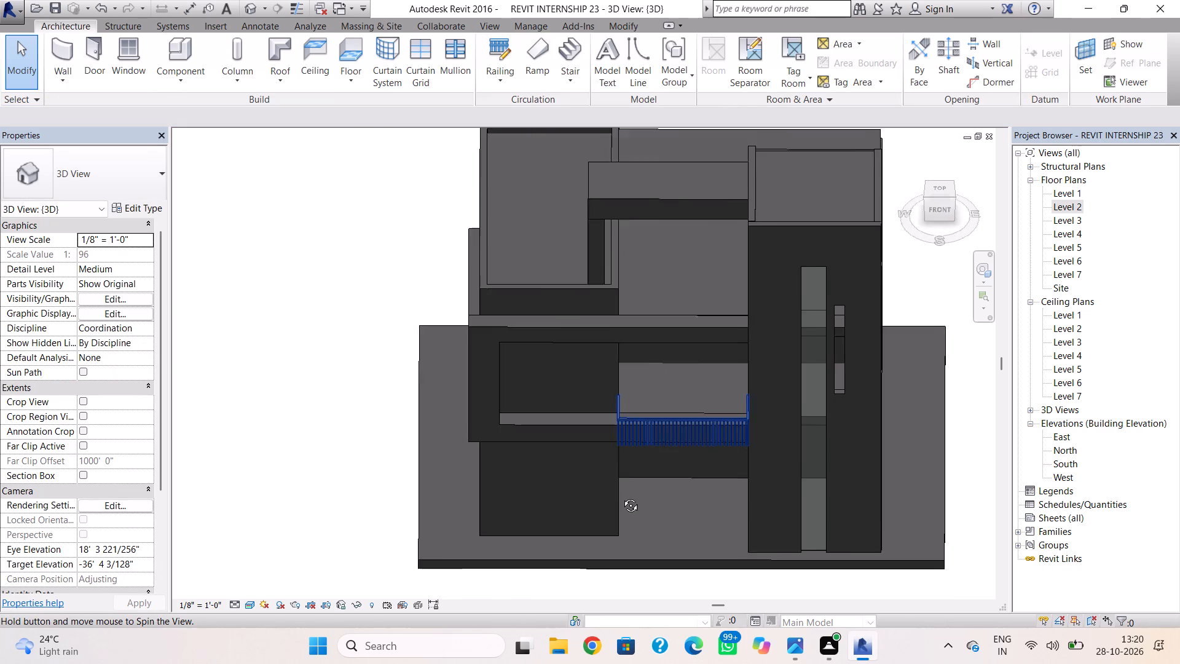
pyautogui.keyDown('shift'); pyautogui.moveTo(621, 496); pyautogui.dragTo(628, 475, button='right'); pyautogui.keyUp('shift')
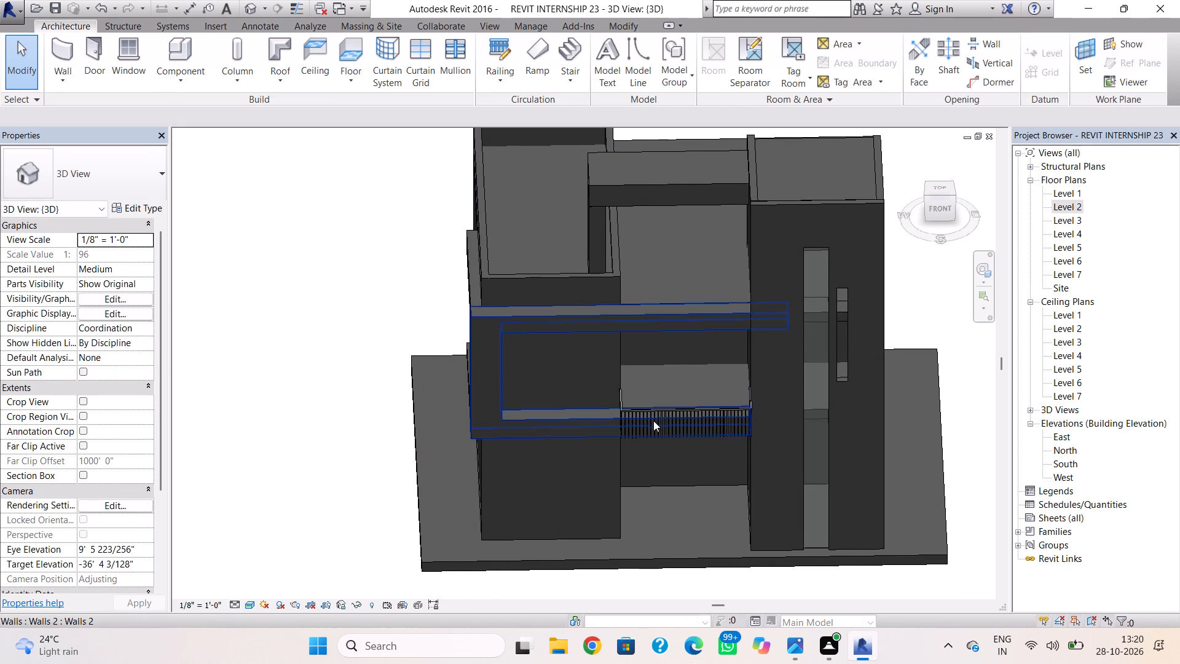
pyautogui.click(653, 419)
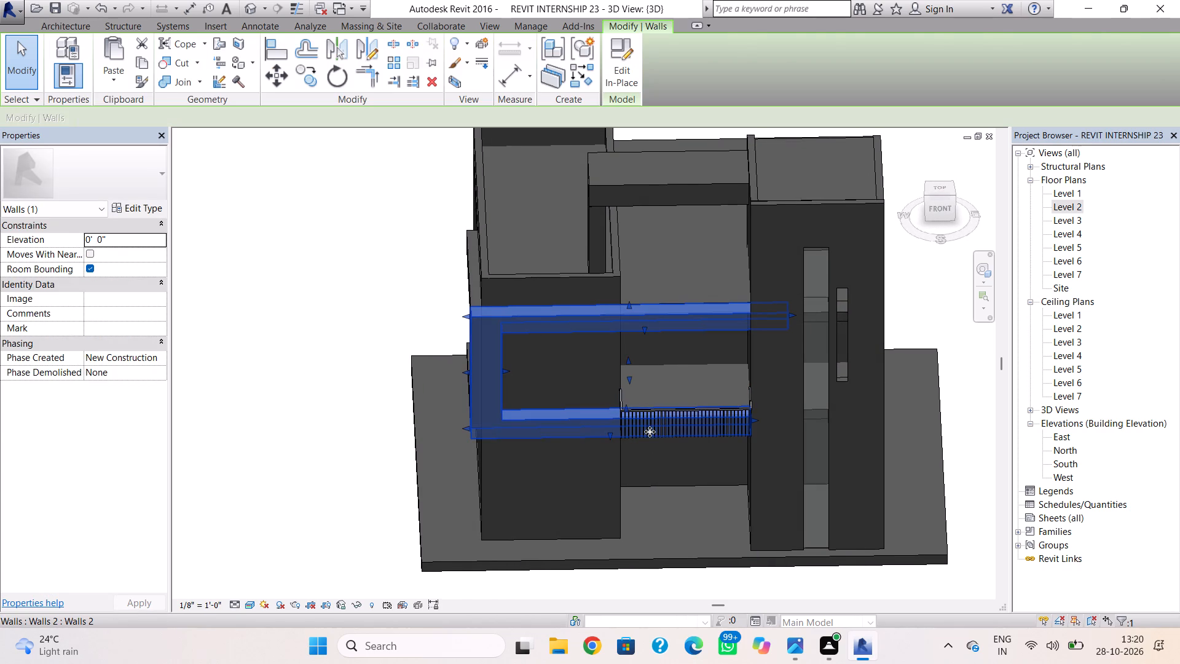
pyautogui.press('Escape')
pyautogui.click(655, 409)
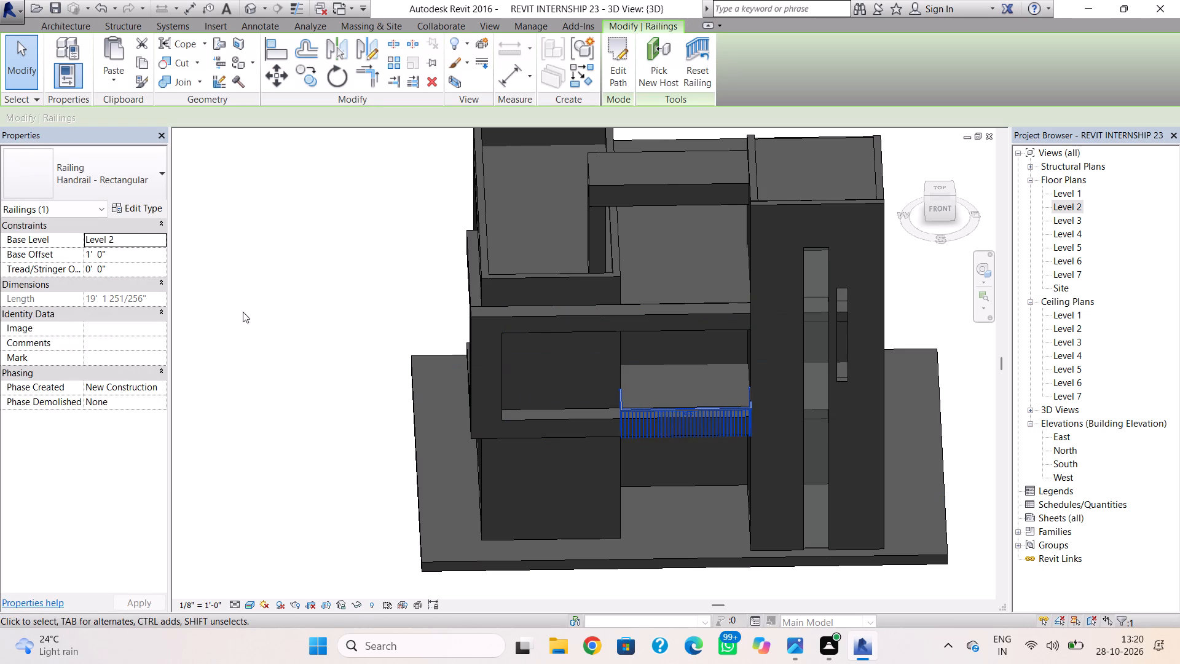
pyautogui.click(119, 182)
pyautogui.click(140, 241)
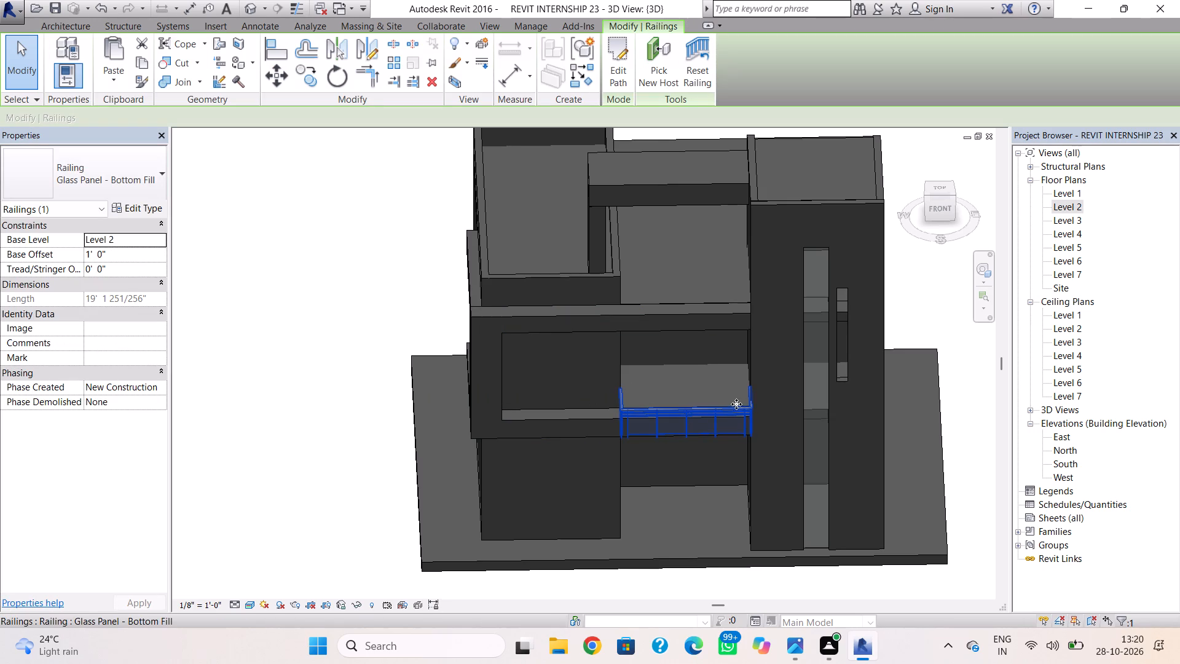
# Delete the existing balcony railing in the Level 2 floor plan.
pyautogui.scroll(1, 736, 369)
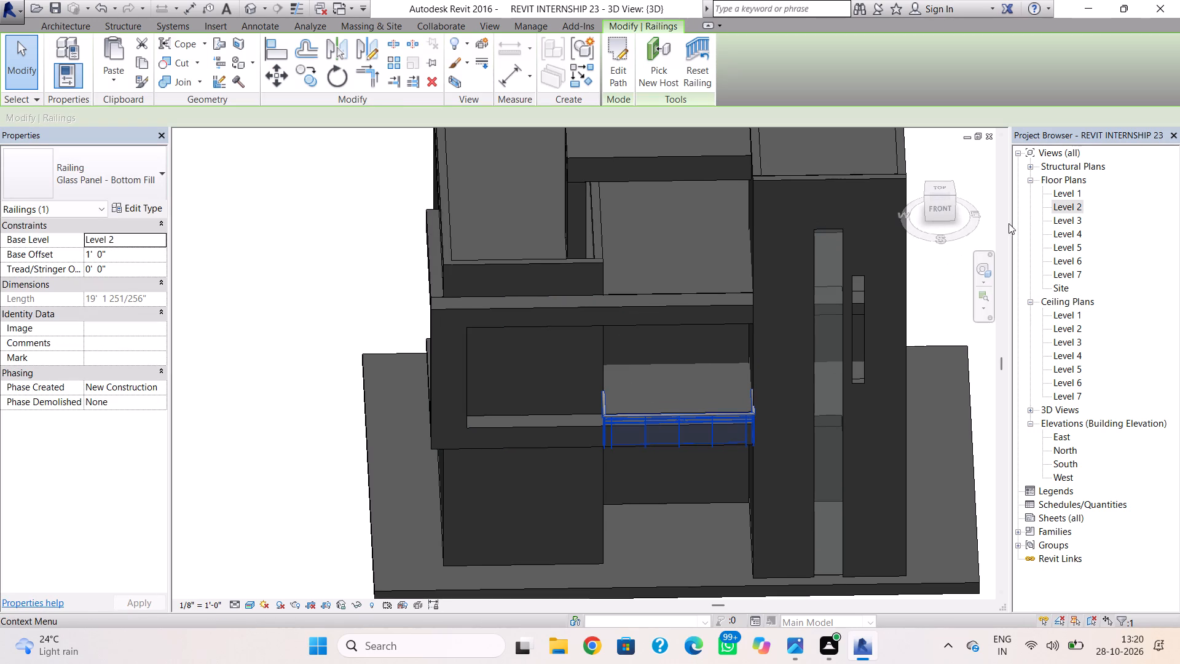
pyautogui.doubleClick(1068, 208)
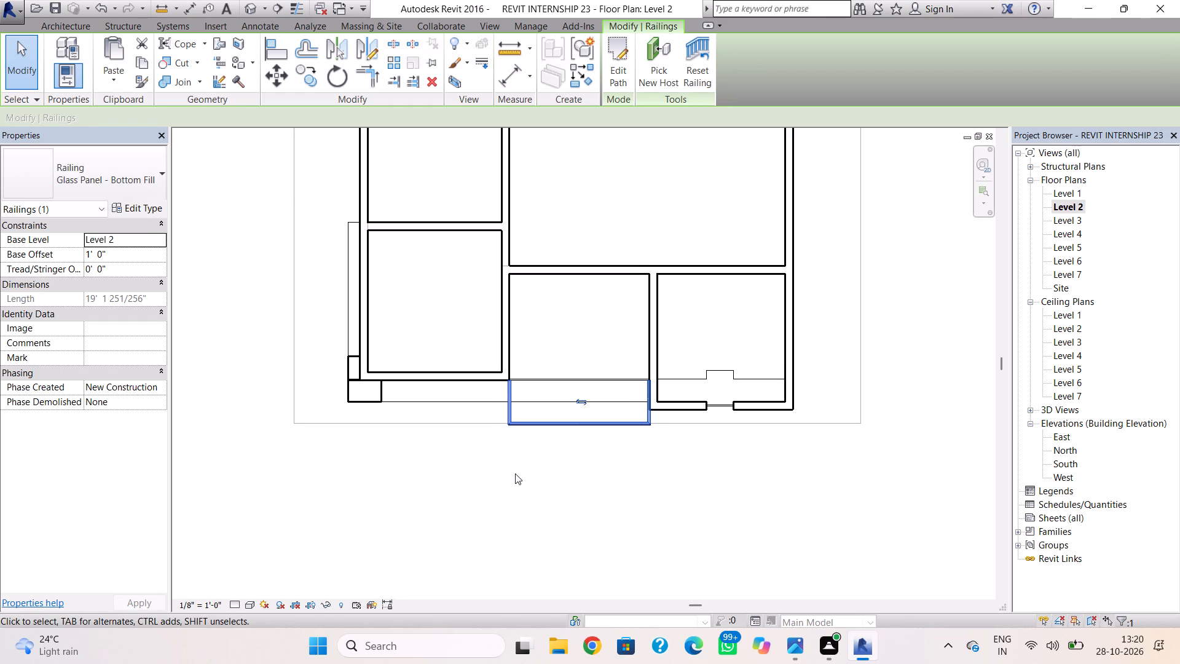
pyautogui.scroll(3, 505, 405)
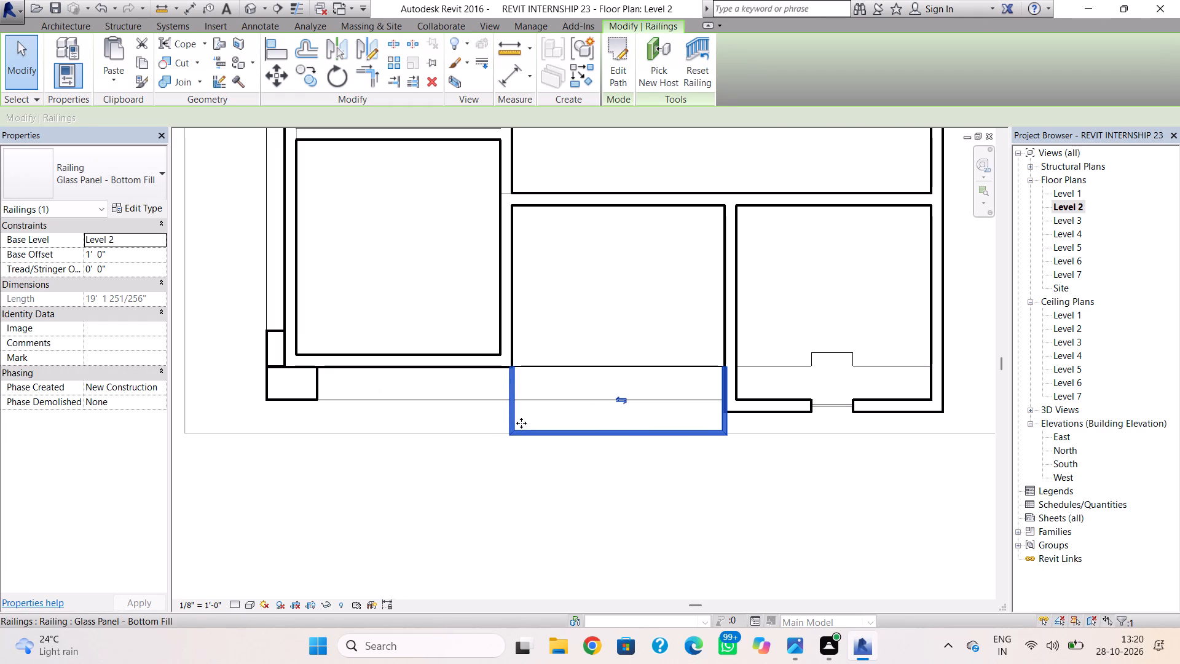
pyautogui.press('Delete')
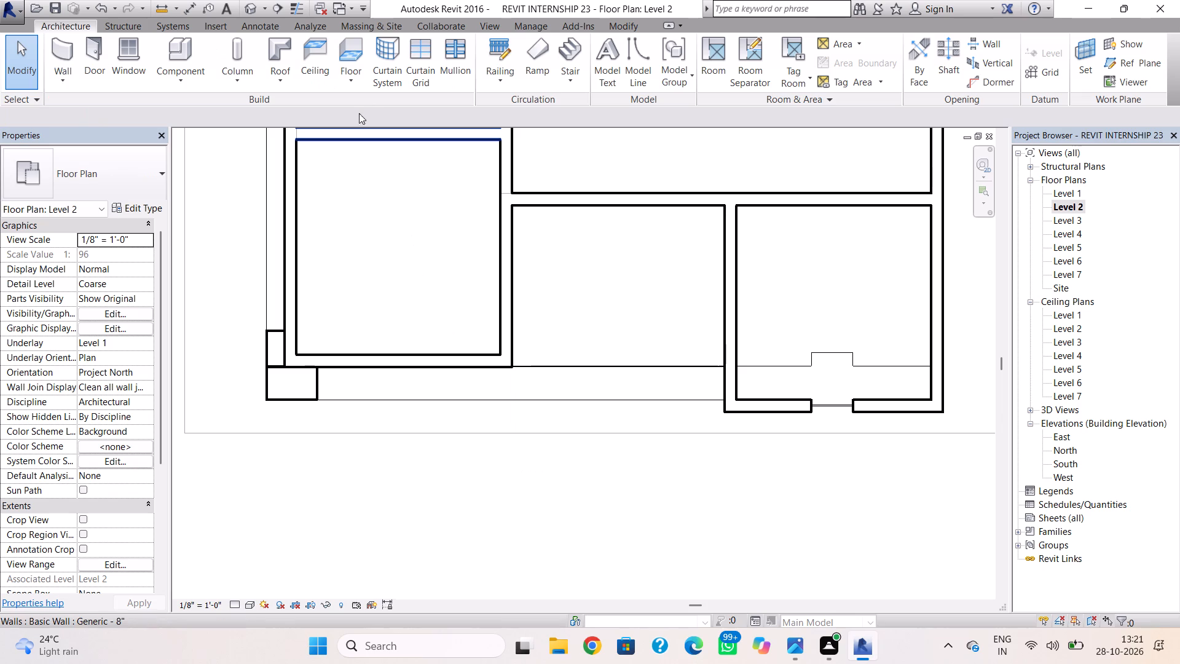
# Draw an L-shaped Level 2 balcony railing, 2' 6" out from the wall and 11' 10" along the frame edge to the tower, and return to 3D.
pyautogui.click(511, 49)
pyautogui.scroll(3, 523, 379)
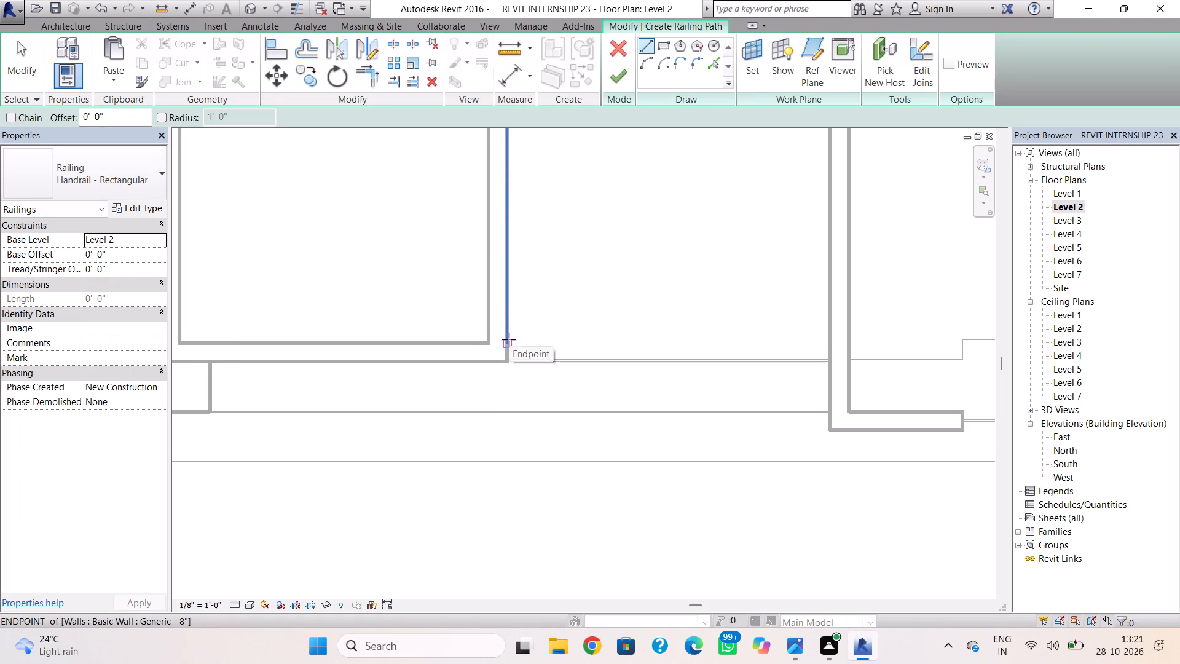
pyautogui.click(509, 339)
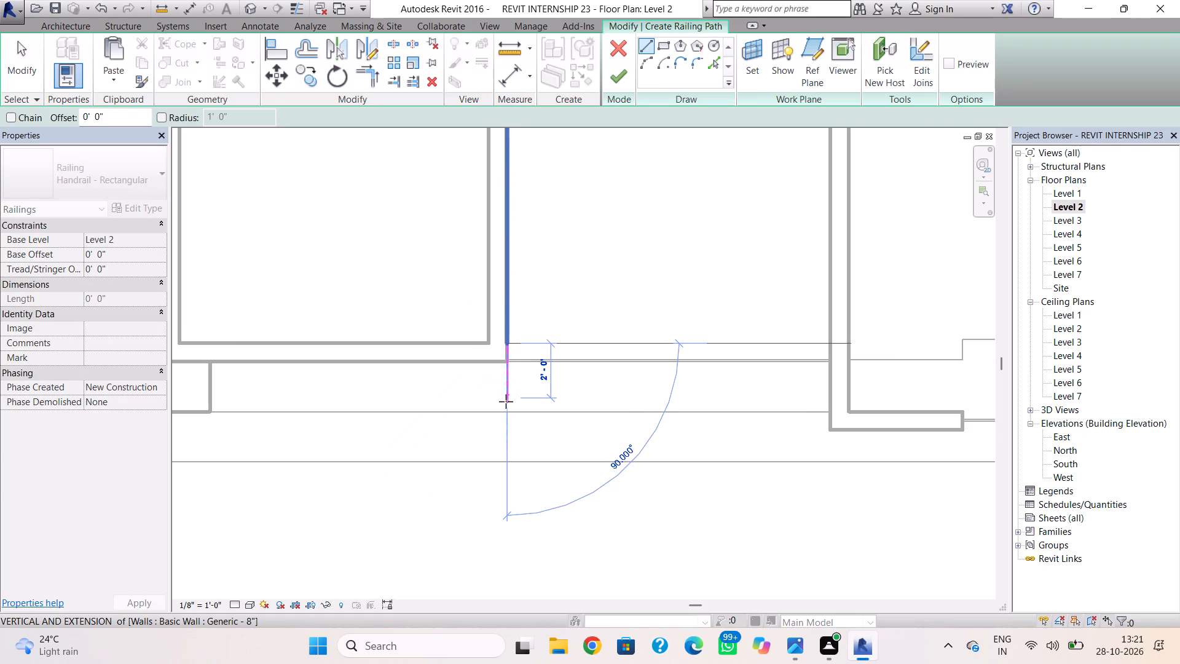
pyautogui.click(506, 405)
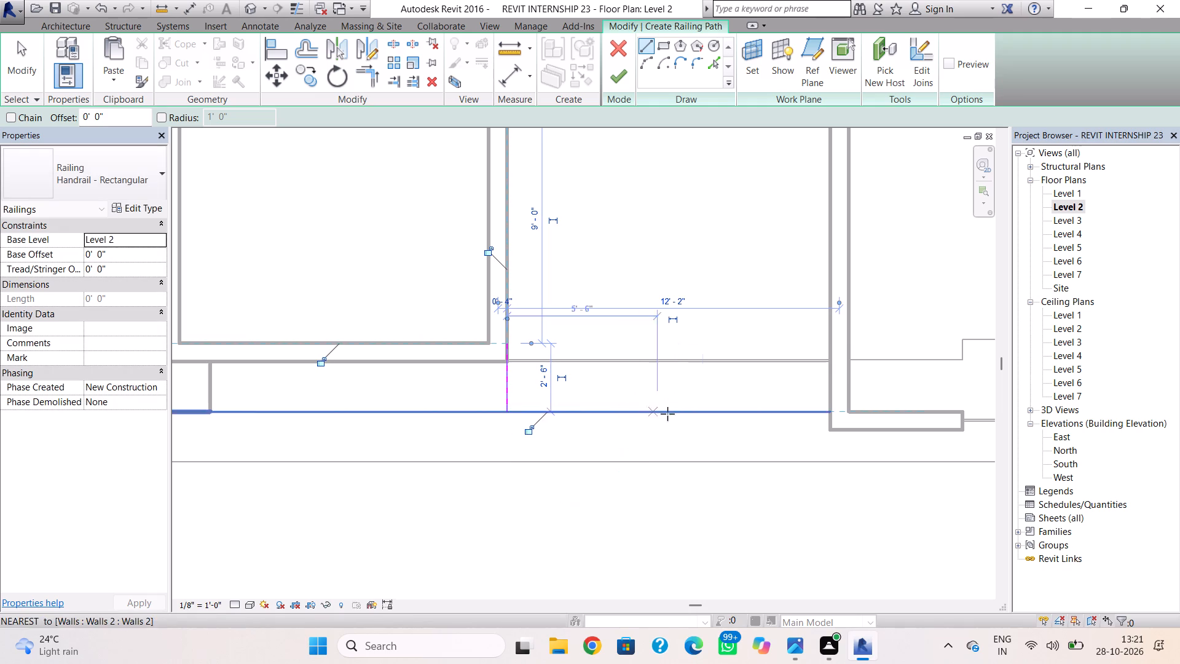
pyautogui.scroll(5, 519, 408)
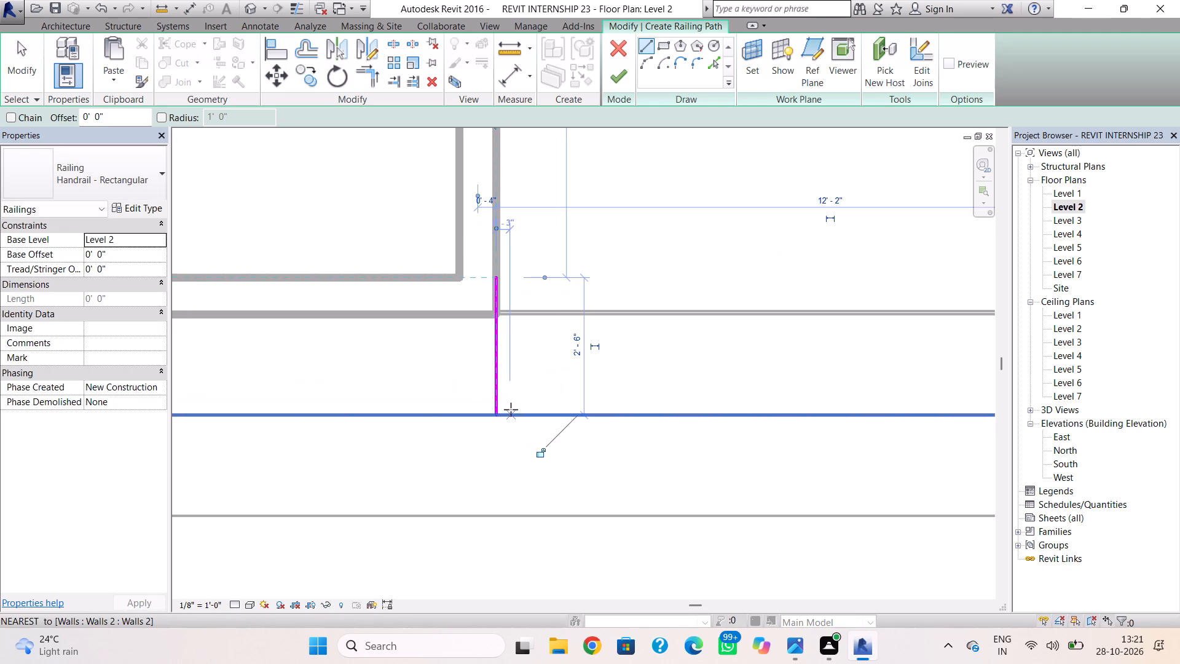
pyautogui.click(497, 410)
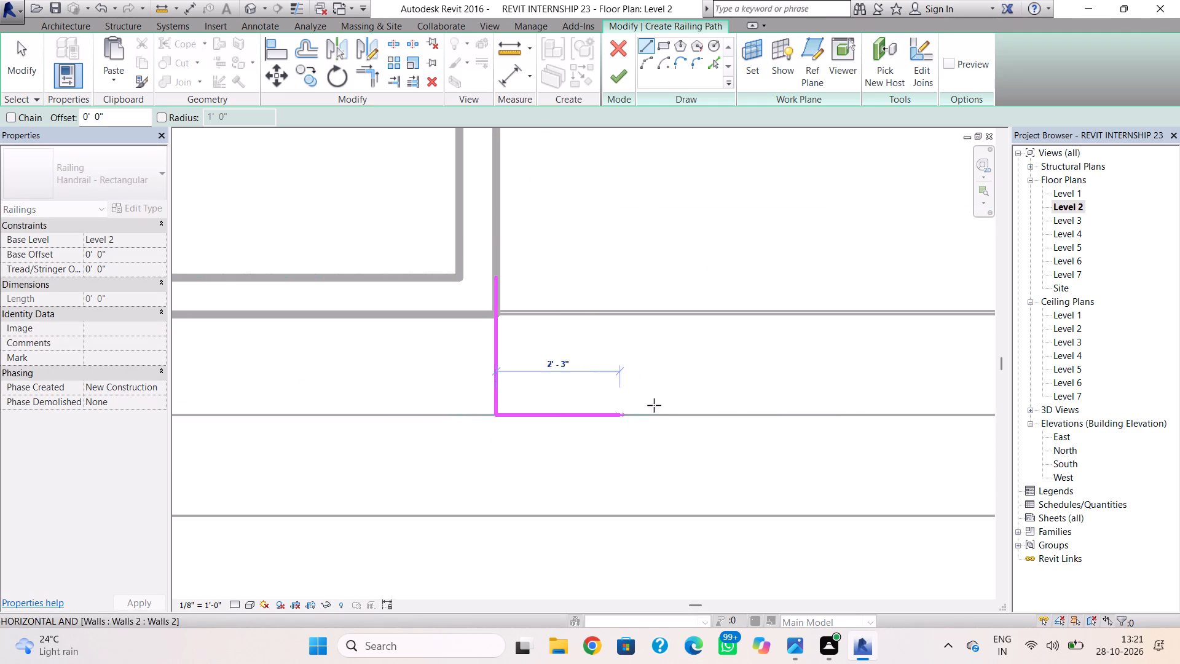
pyautogui.scroll(-2, 780, 393)
pyautogui.moveTo(780, 393); pyautogui.dragTo(620, 397, button='middle')
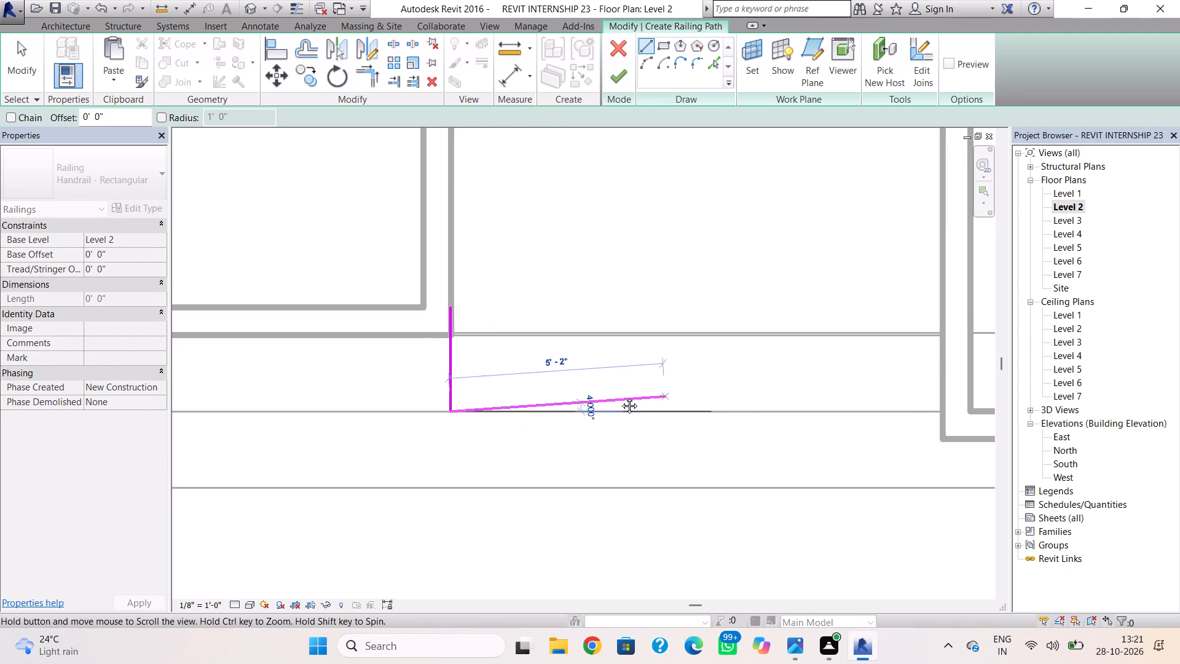
pyautogui.moveTo(620, 397); pyautogui.dragTo(588, 398, button='middle')
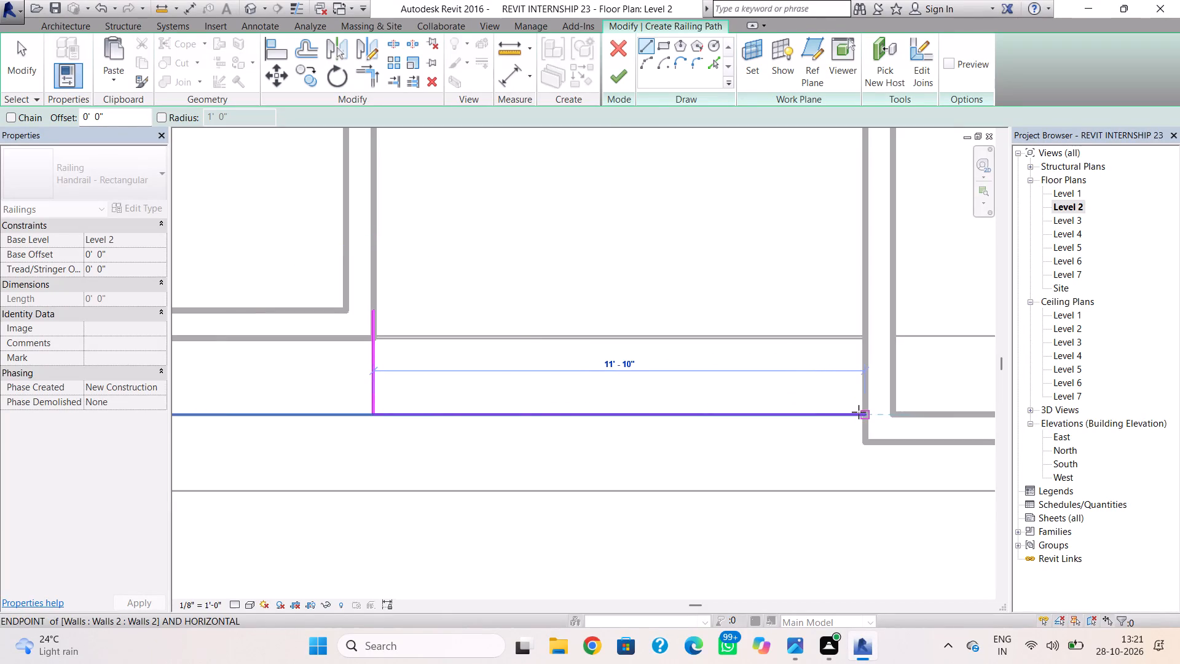
pyautogui.click(863, 412)
pyautogui.click(614, 87)
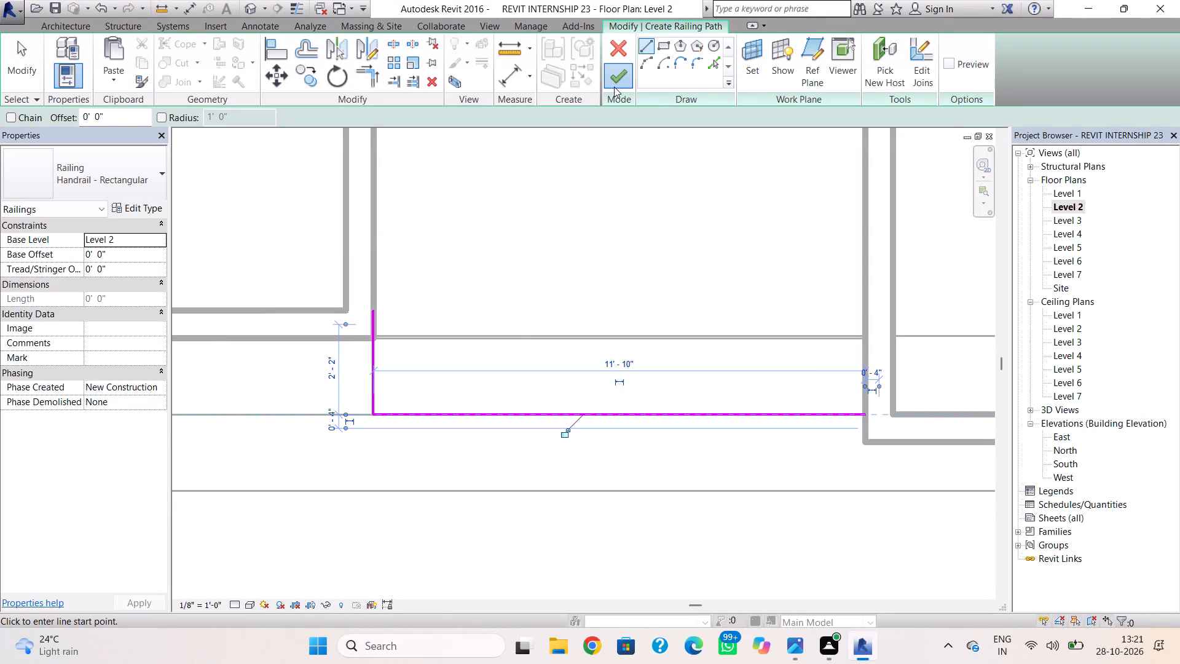
pyautogui.click(257, 15)
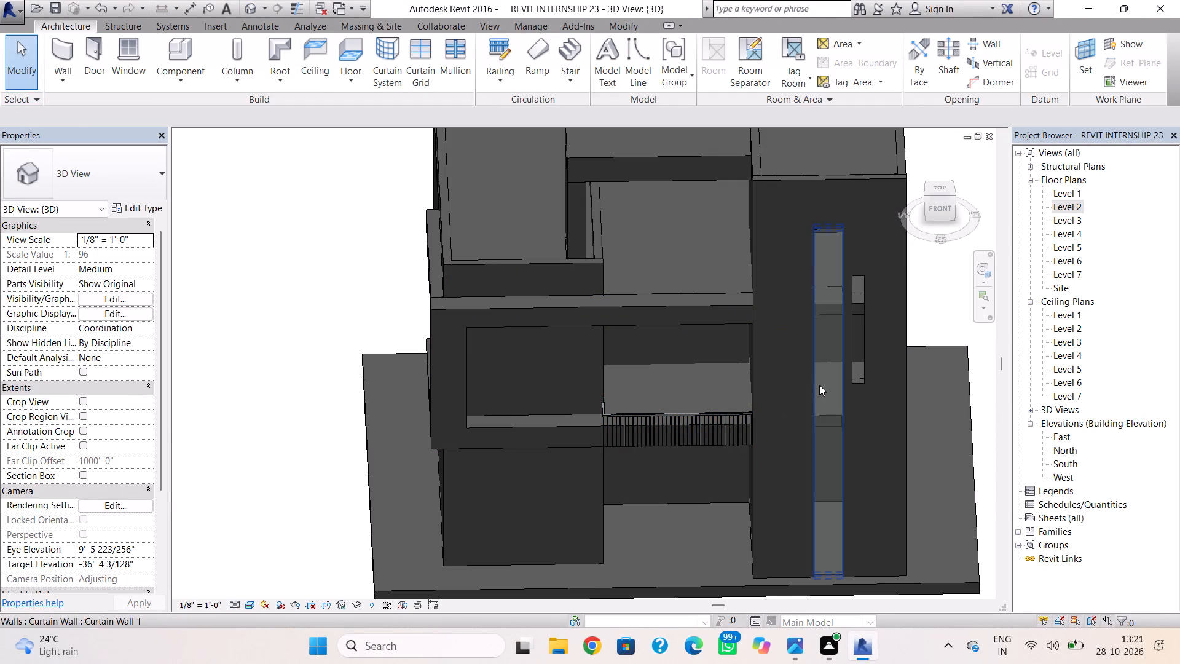
# In the Level 2 plan, nudge the new balcony railing slightly inward from the frame's front edge, and return to 3D.
pyautogui.doubleClick(1063, 210)
pyautogui.scroll(-2, 544, 495)
pyautogui.click(484, 438)
pyautogui.scroll(2, 494, 446)
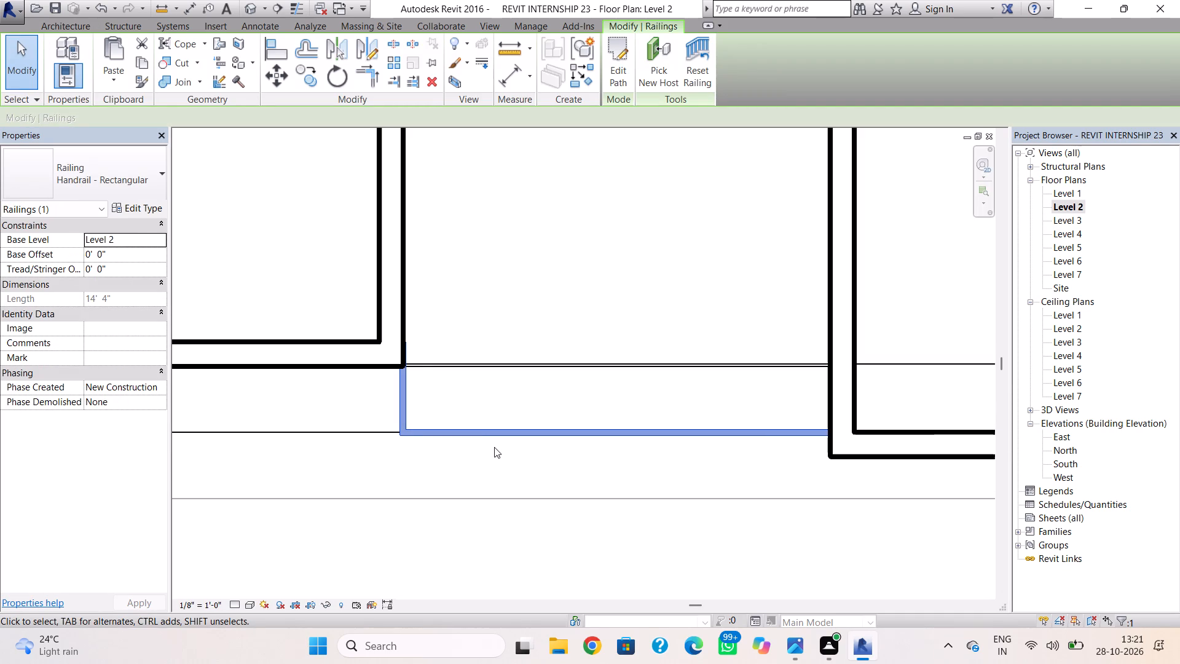
pyautogui.press('Up')
pyautogui.press('Up')
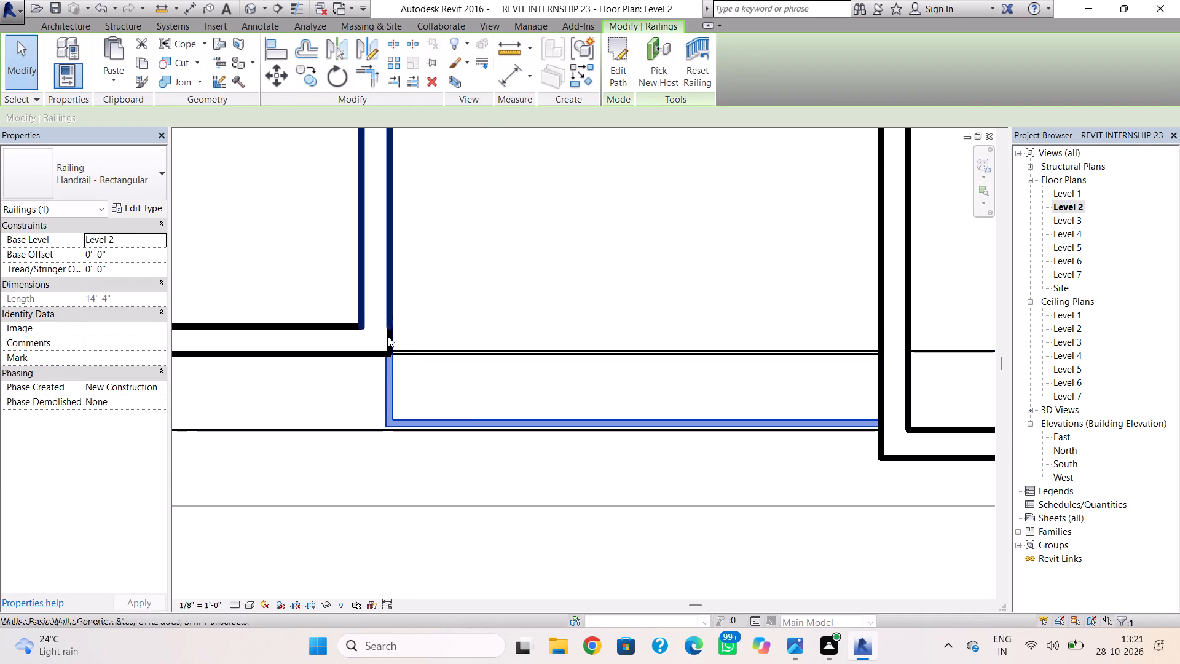
pyautogui.click(252, 4)
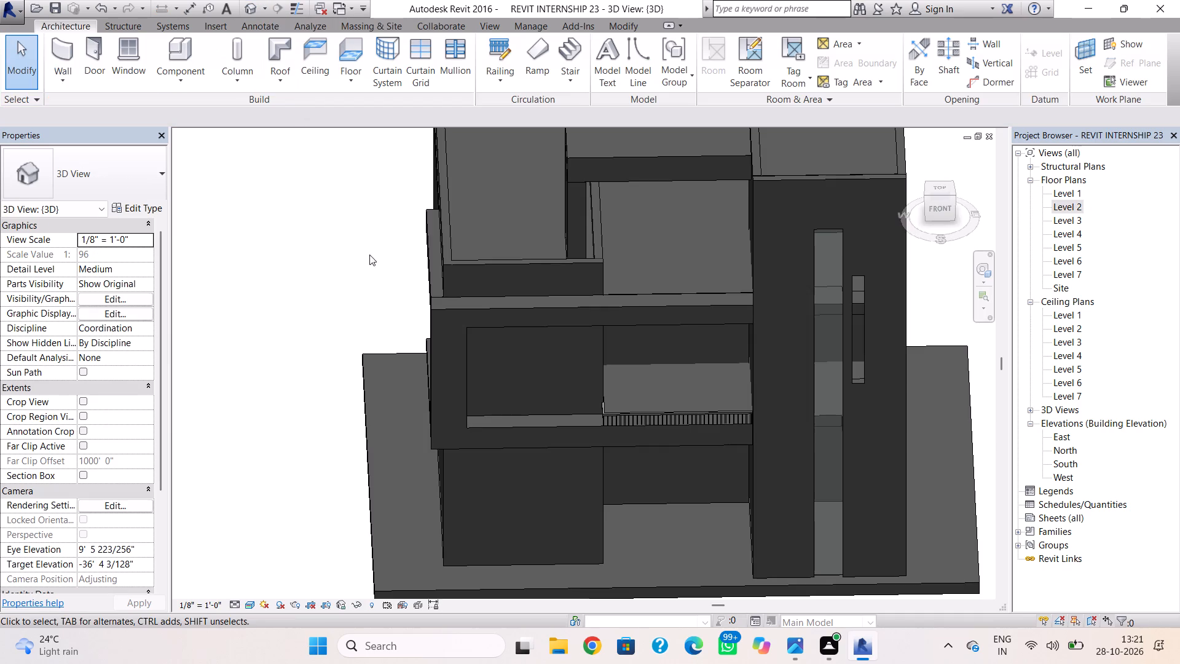
# Set the redrawn Level 2 balcony railing's base offset to 1'.
pyautogui.click(634, 413)
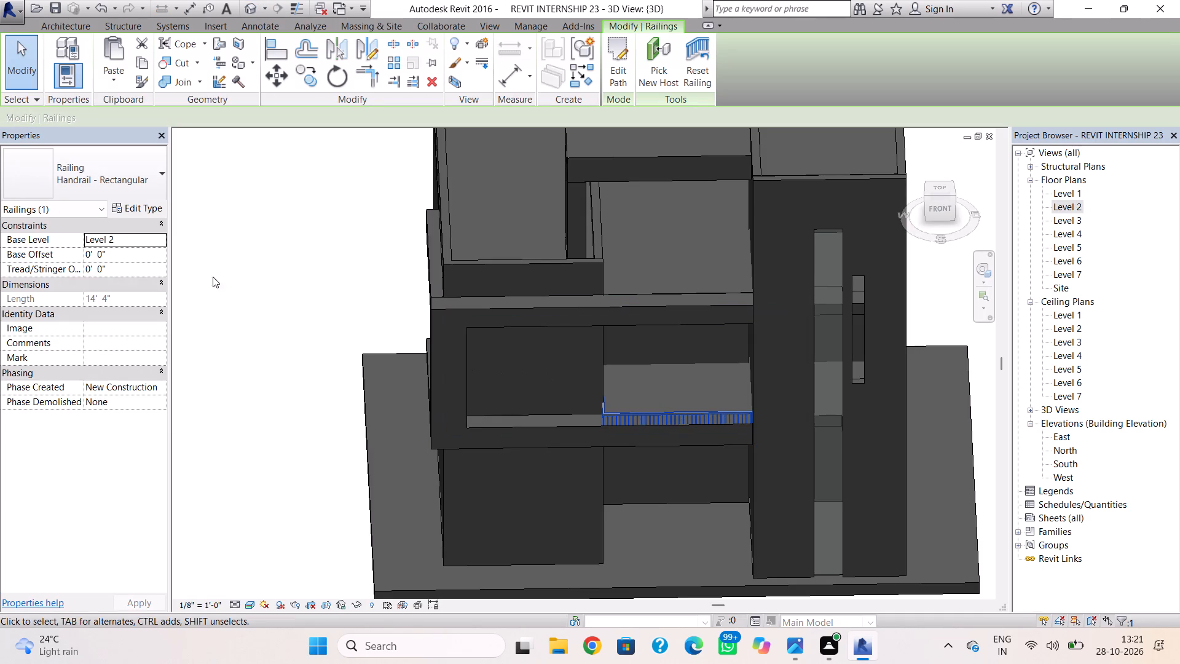
pyautogui.click(132, 239)
pyautogui.click(137, 256)
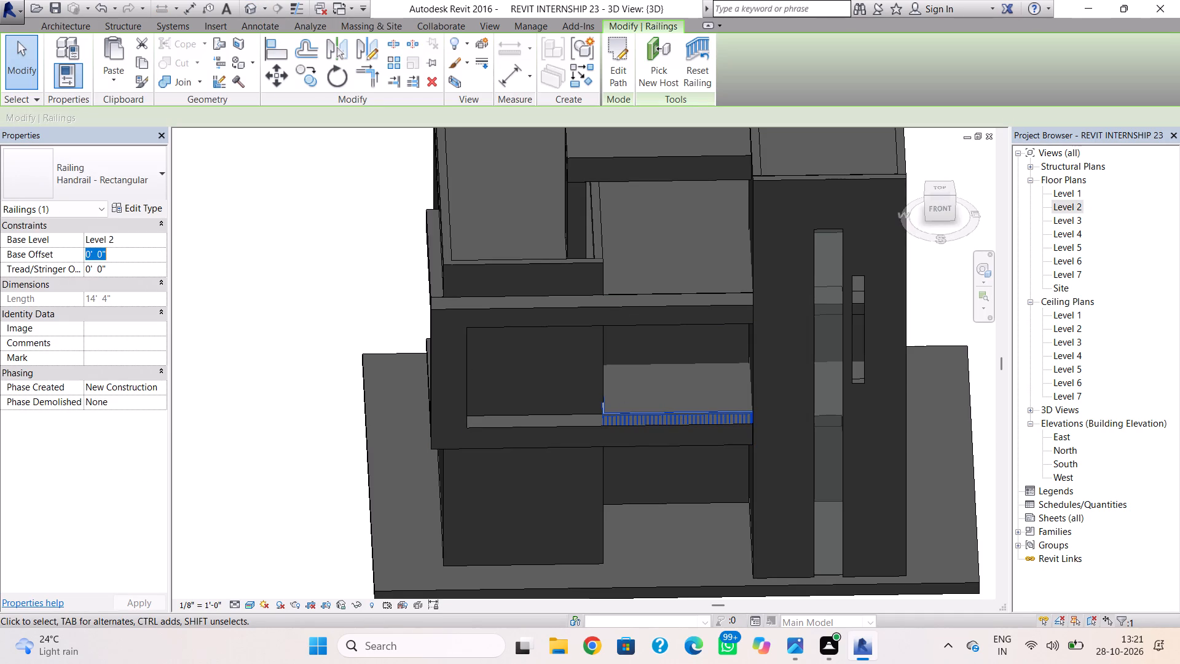
pyautogui.press('1')
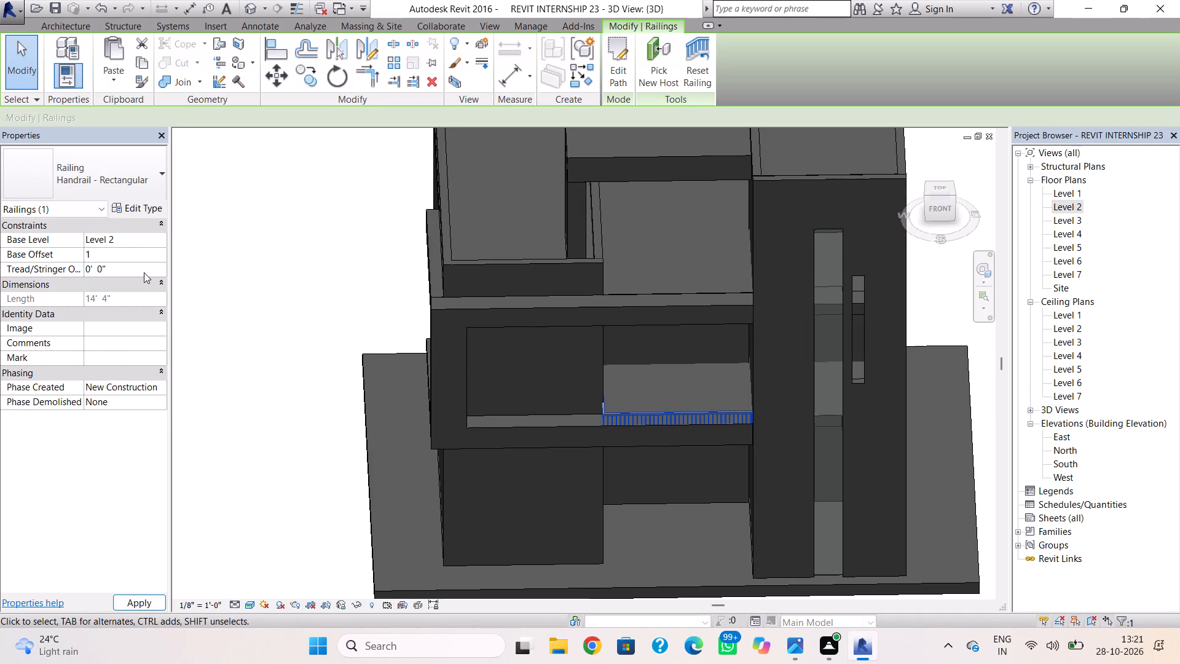
pyautogui.press("'")
pyautogui.press('Return')
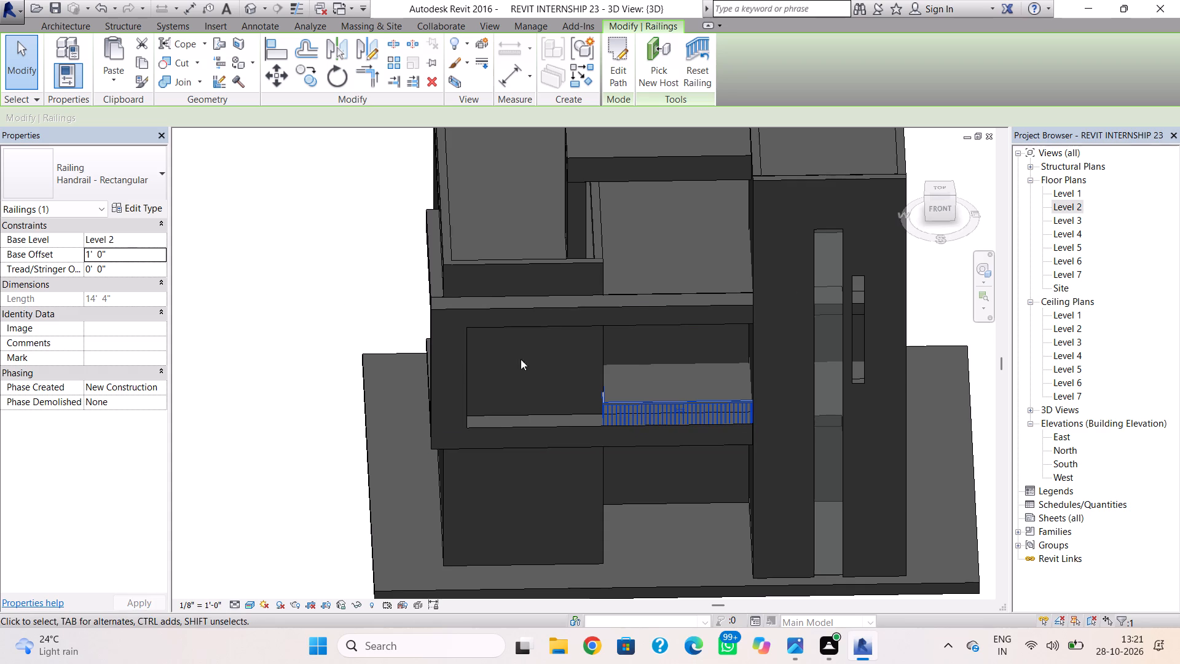
# Change the Level 2 balcony railing's type to Glass Panel - Bottom Fill.
pyautogui.click(155, 183)
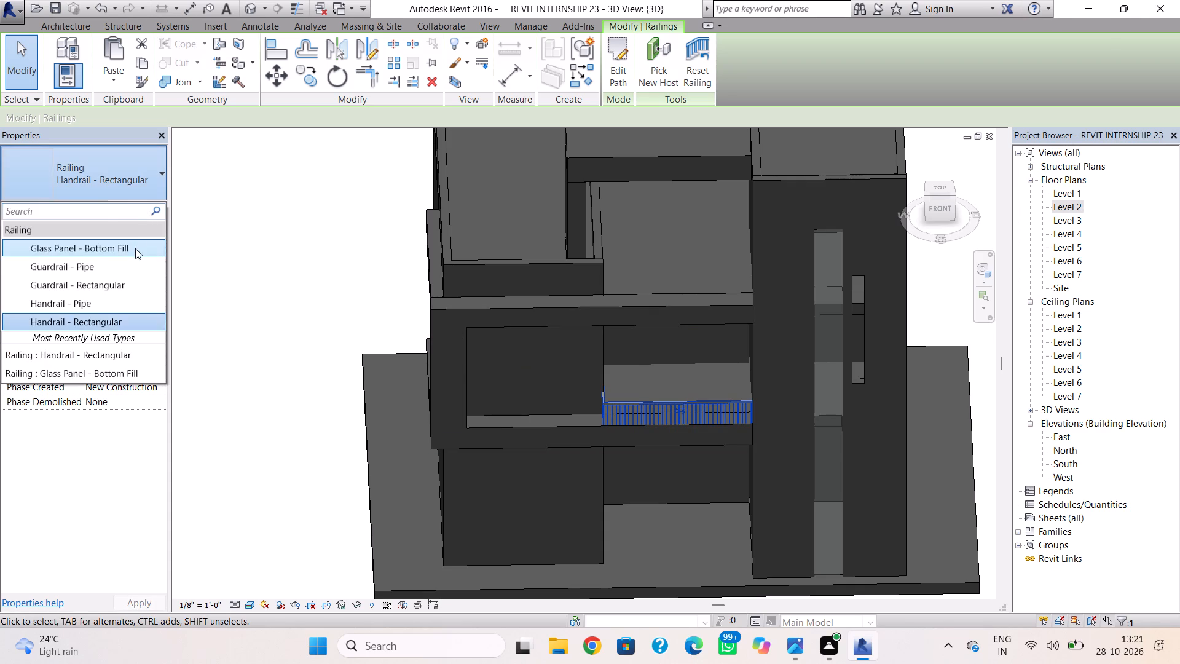
pyautogui.click(135, 248)
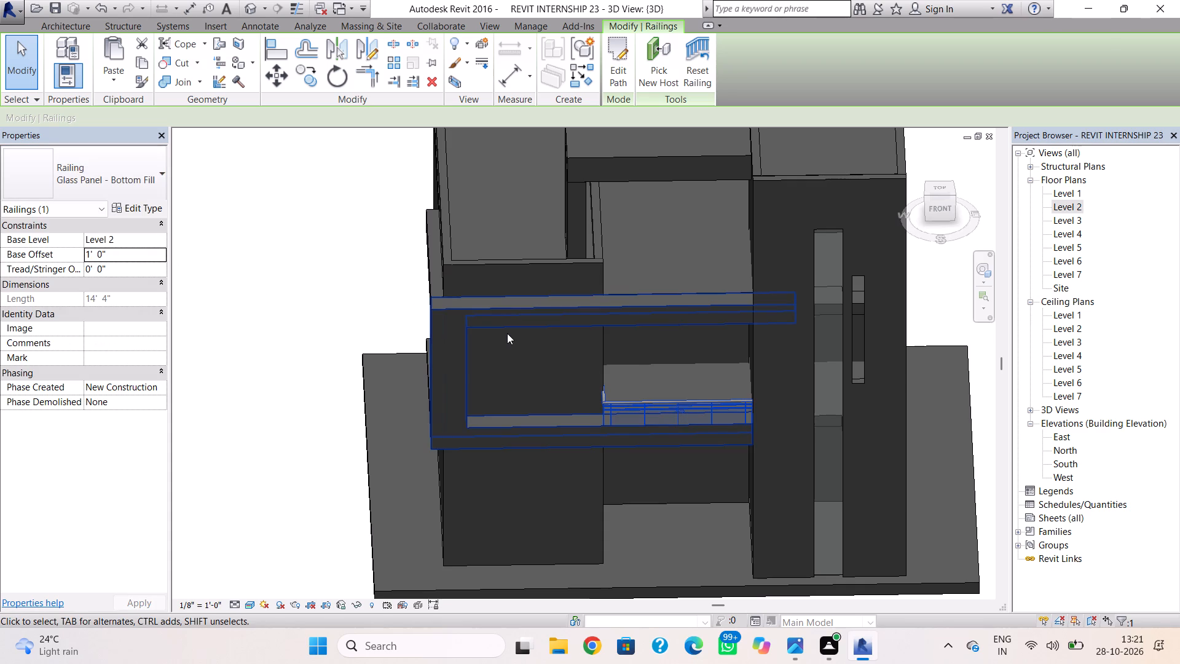
pyautogui.press('Escape')
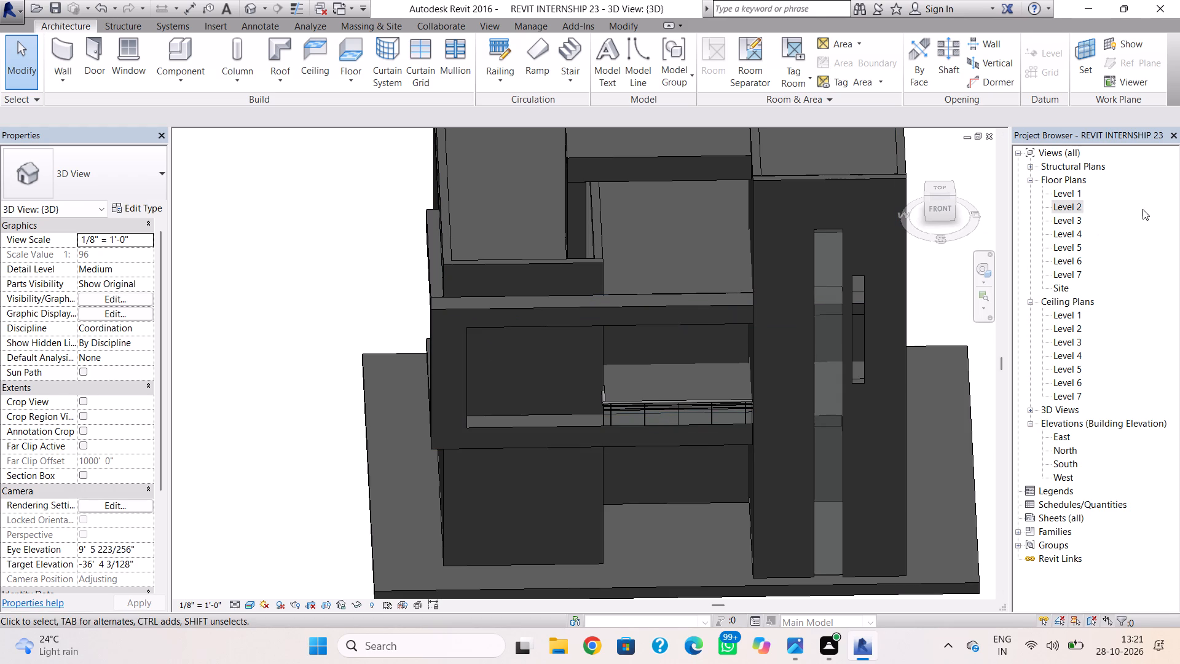
# In the Level 3 plan, draw a straight 11' 10" railing across the terrace front to the tower wall, and return to 3D.
pyautogui.doubleClick(1078, 221)
pyautogui.scroll(-4, 896, 322)
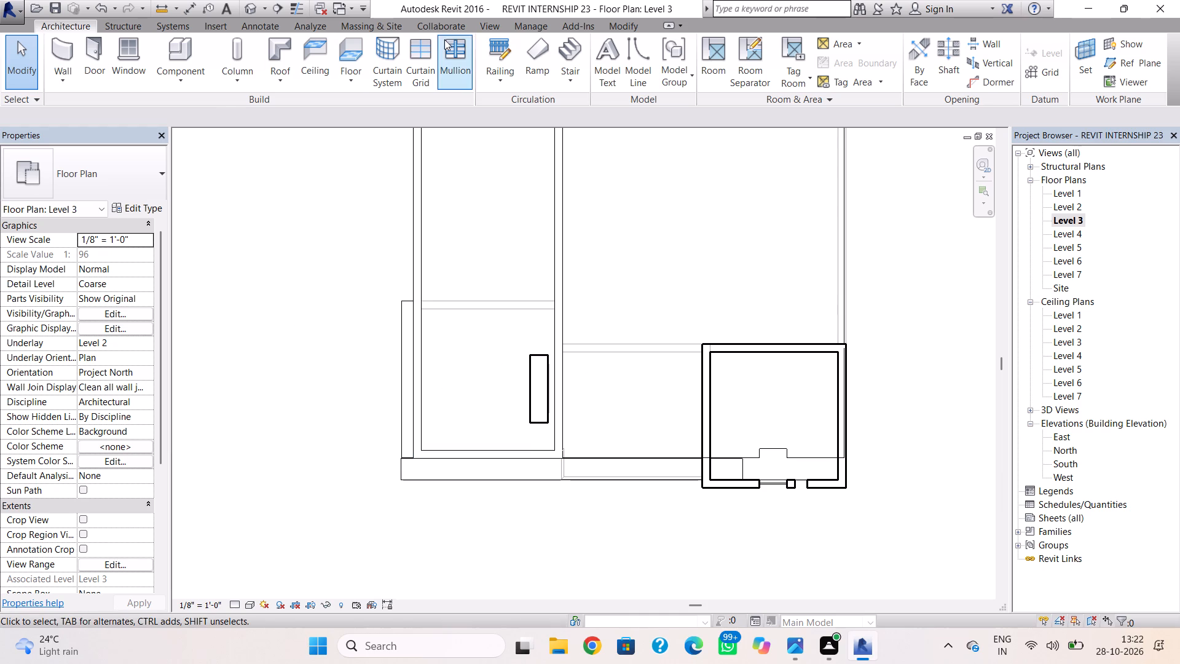
pyautogui.click(490, 39)
pyautogui.scroll(4, 564, 445)
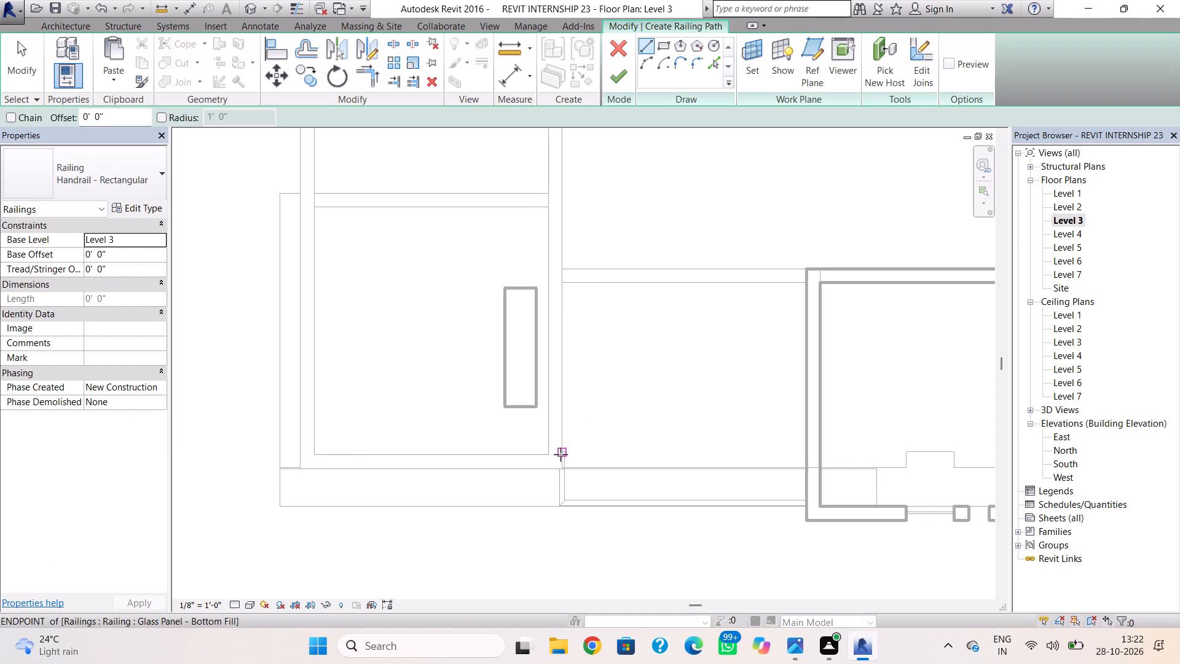
pyautogui.scroll(4, 570, 467)
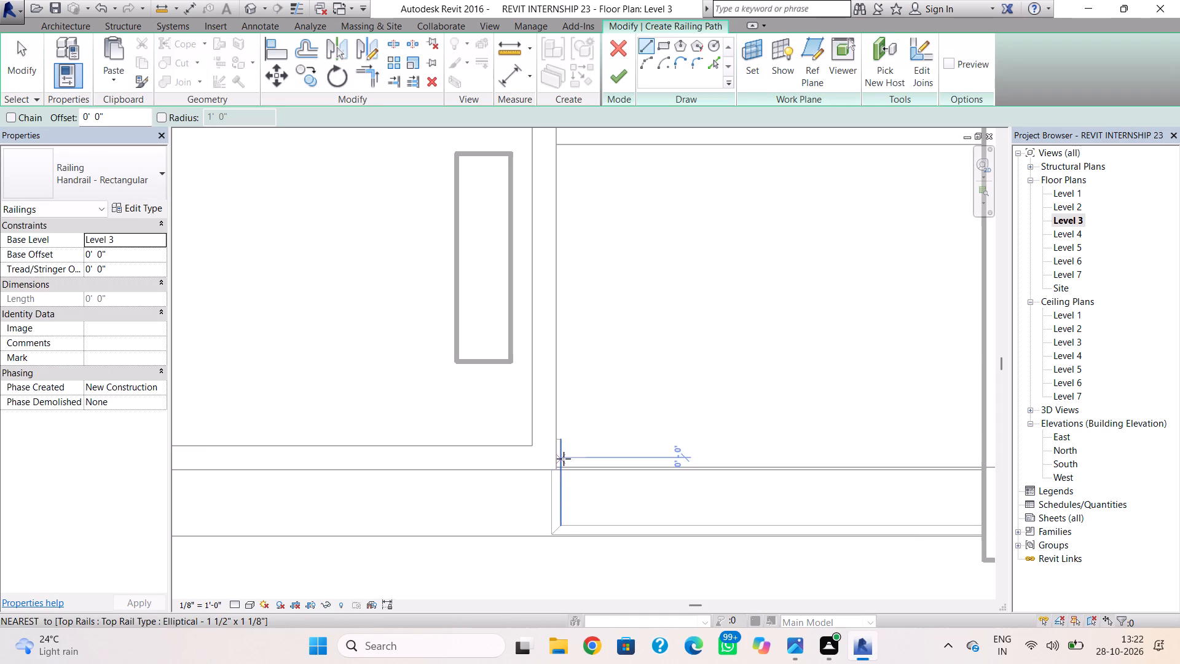
pyautogui.click(562, 457)
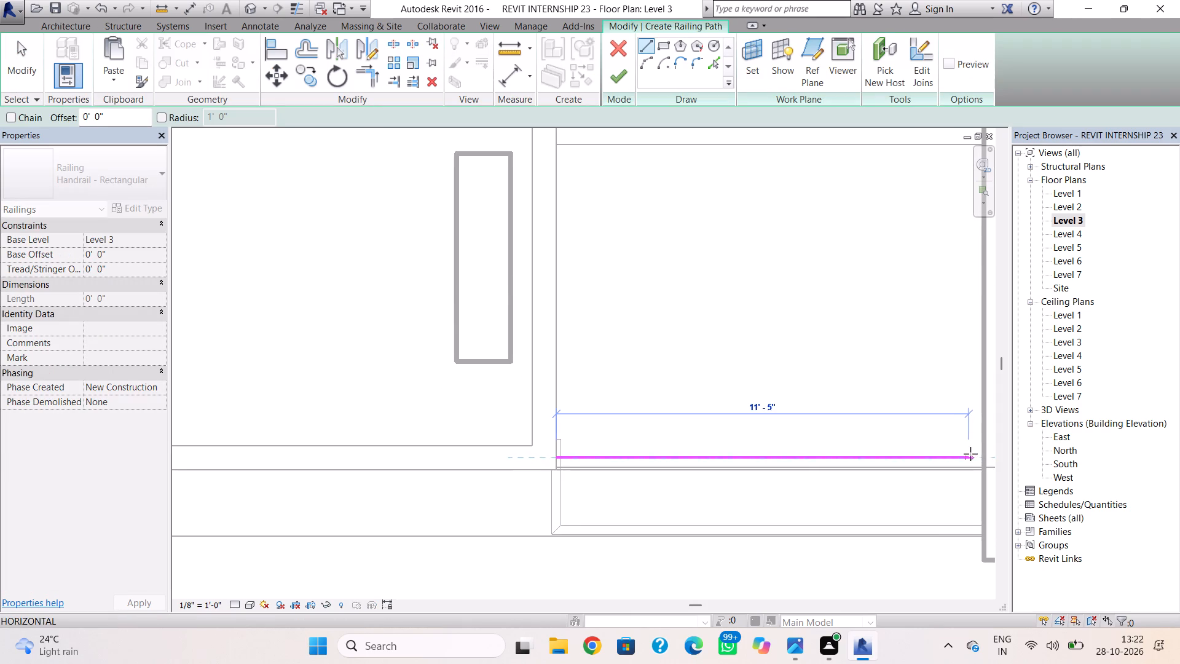
pyautogui.click(981, 458)
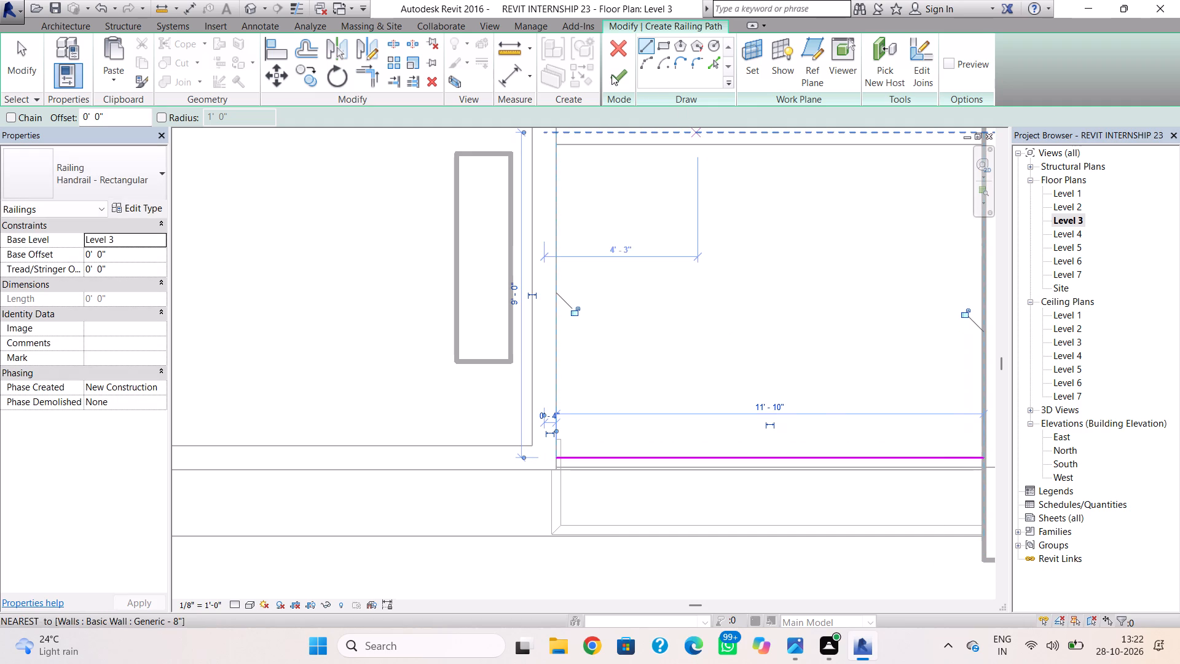
pyautogui.click(612, 74)
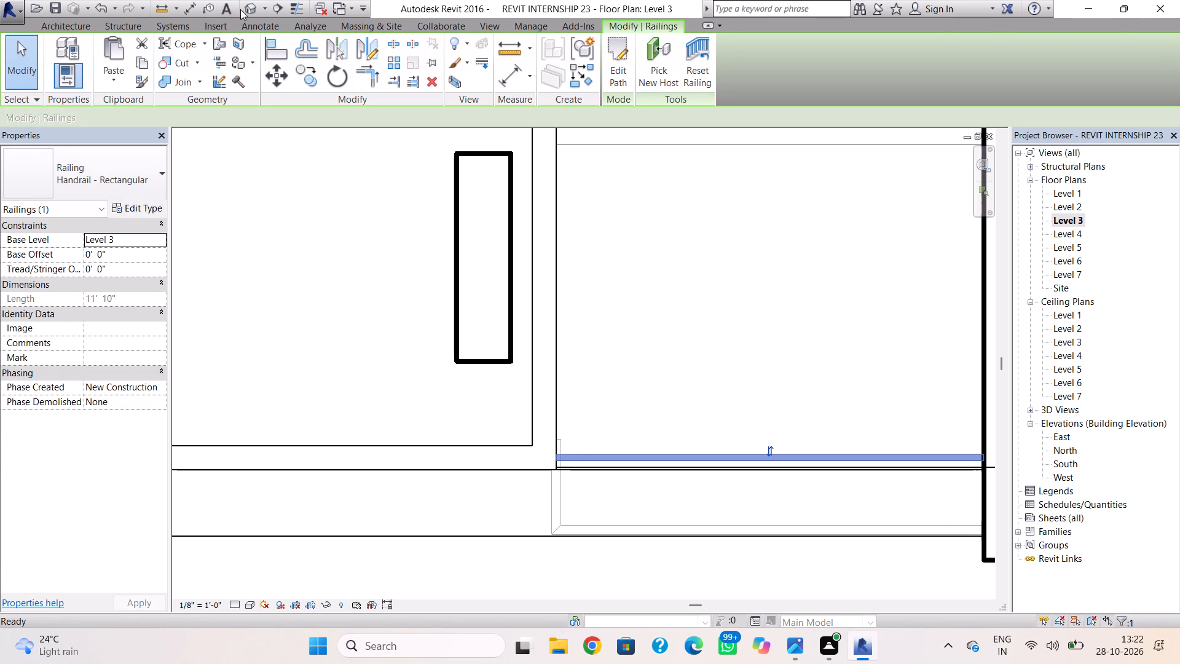
pyautogui.click(242, 9)
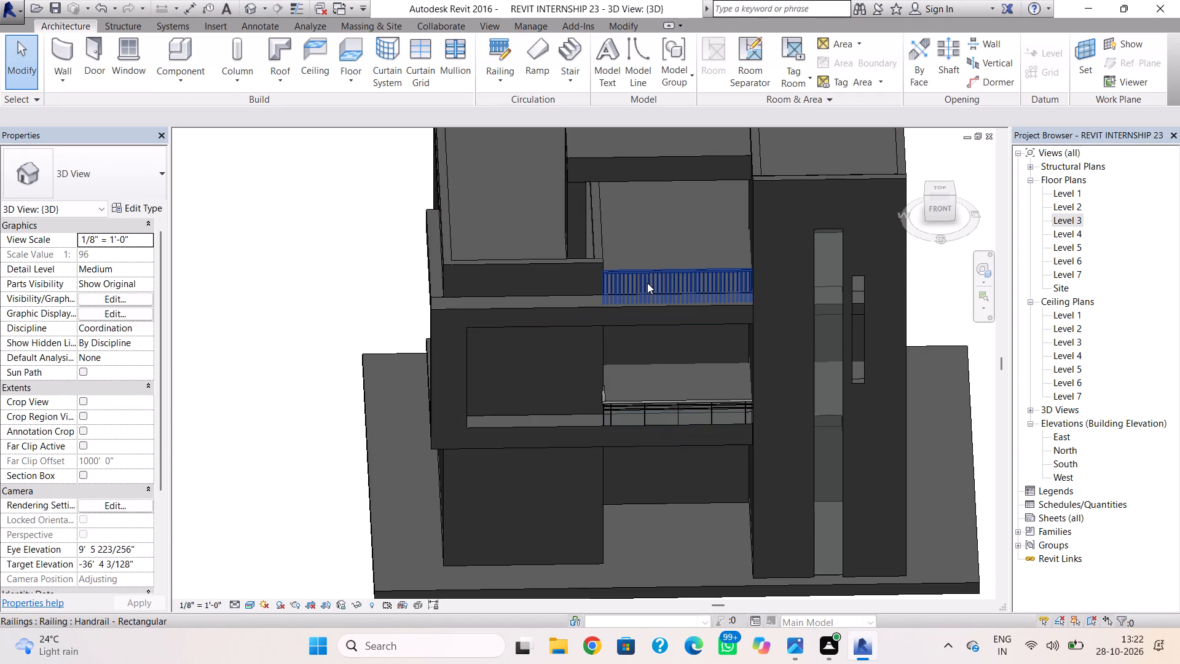
# Change the Level 3 terrace railing's type to Glass Panel - Bottom Fill.
pyautogui.press('Escape')
pyautogui.click(676, 273)
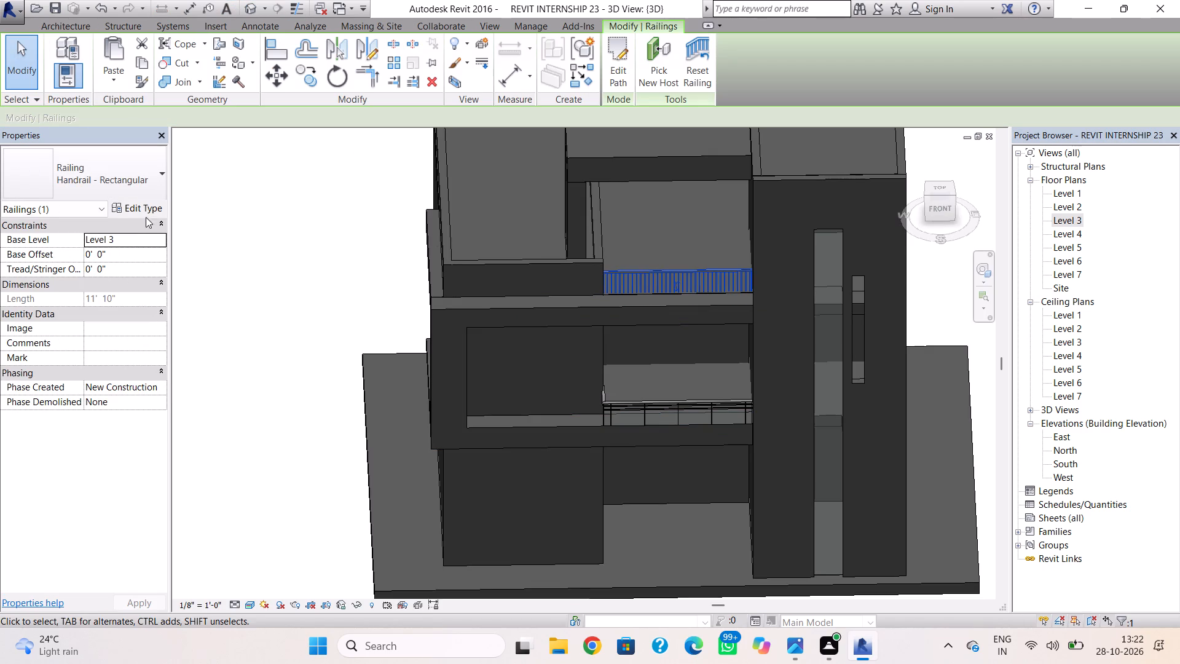
pyautogui.click(137, 191)
pyautogui.click(136, 258)
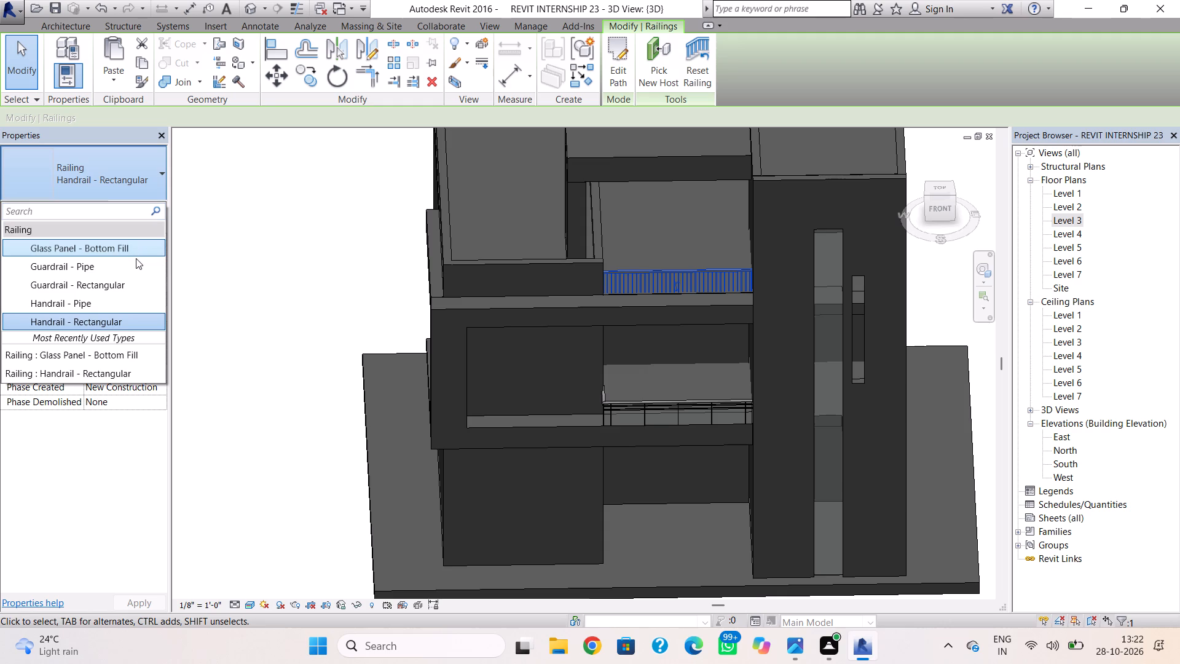
pyautogui.click(145, 175)
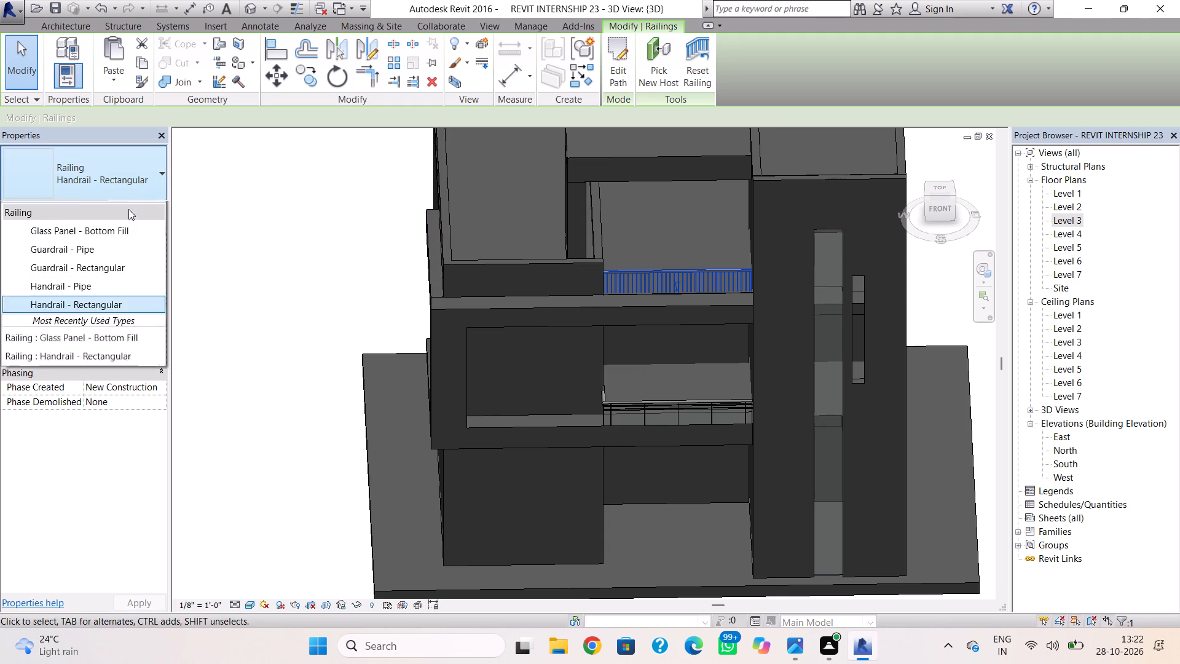
pyautogui.click(120, 252)
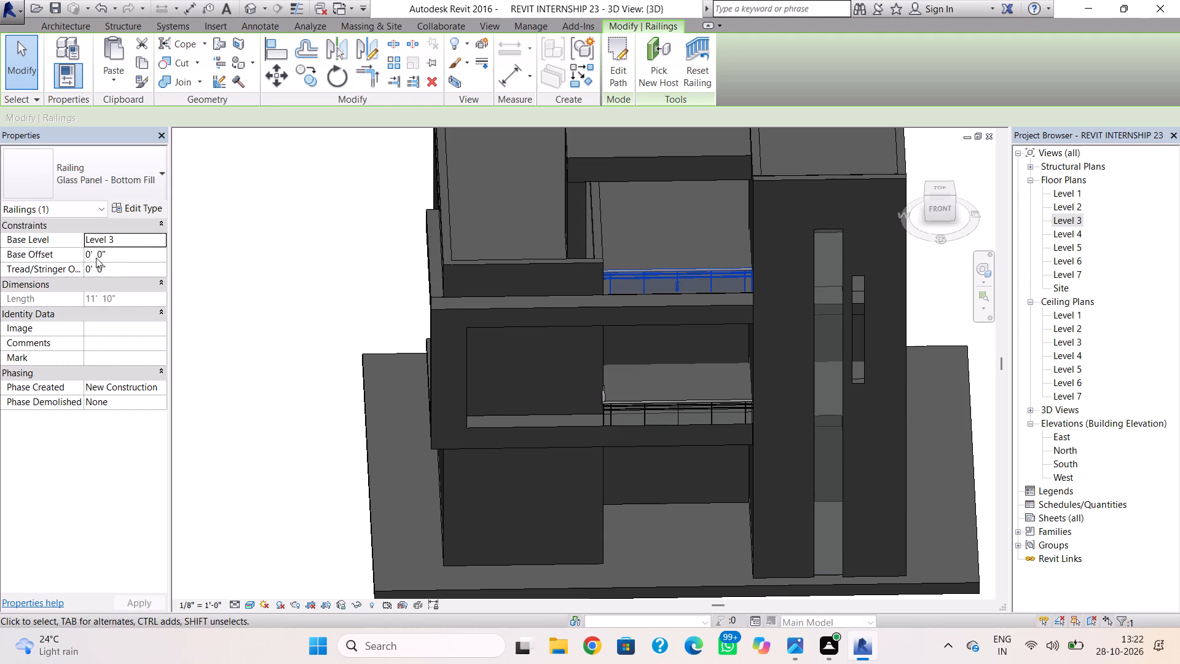
# Set the Level 3 terrace railing's base offset to 1'.
pyautogui.click(115, 253)
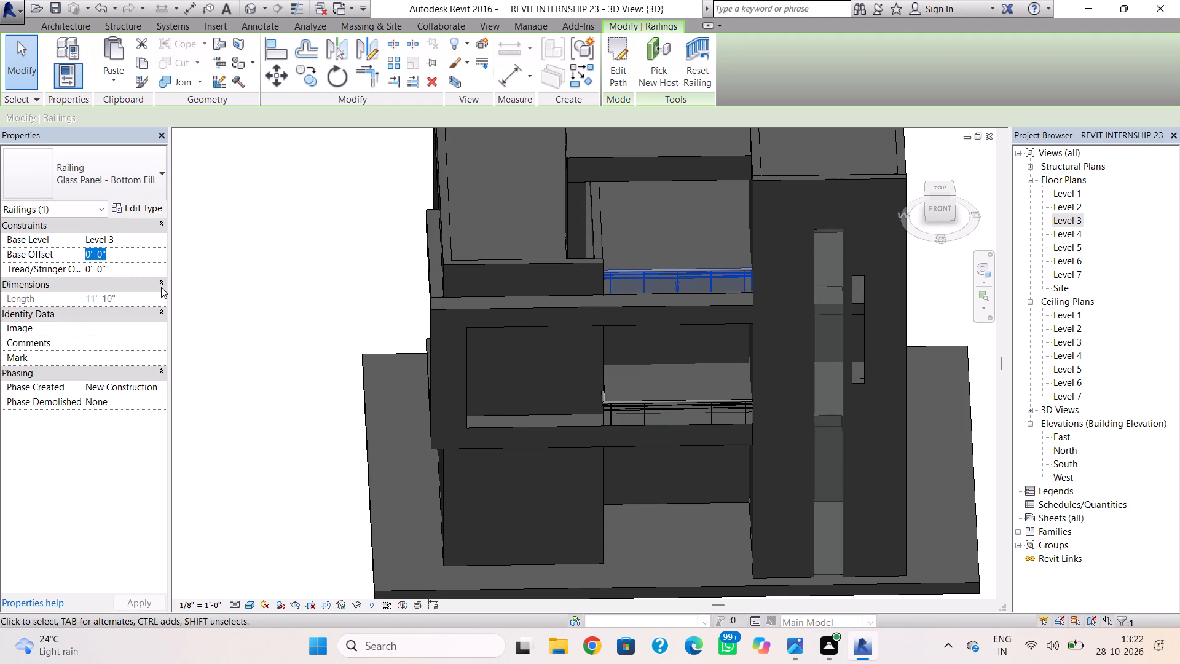
pyautogui.press('1')
pyautogui.press("'")
pyautogui.press('Return')
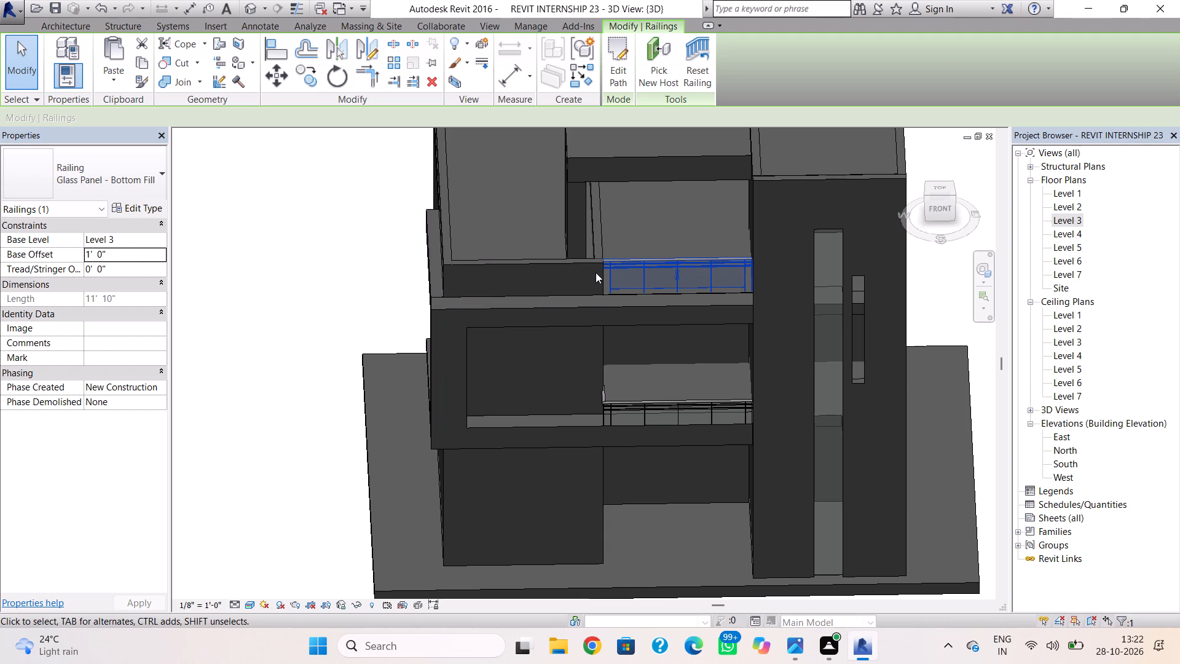
pyautogui.press('Escape')
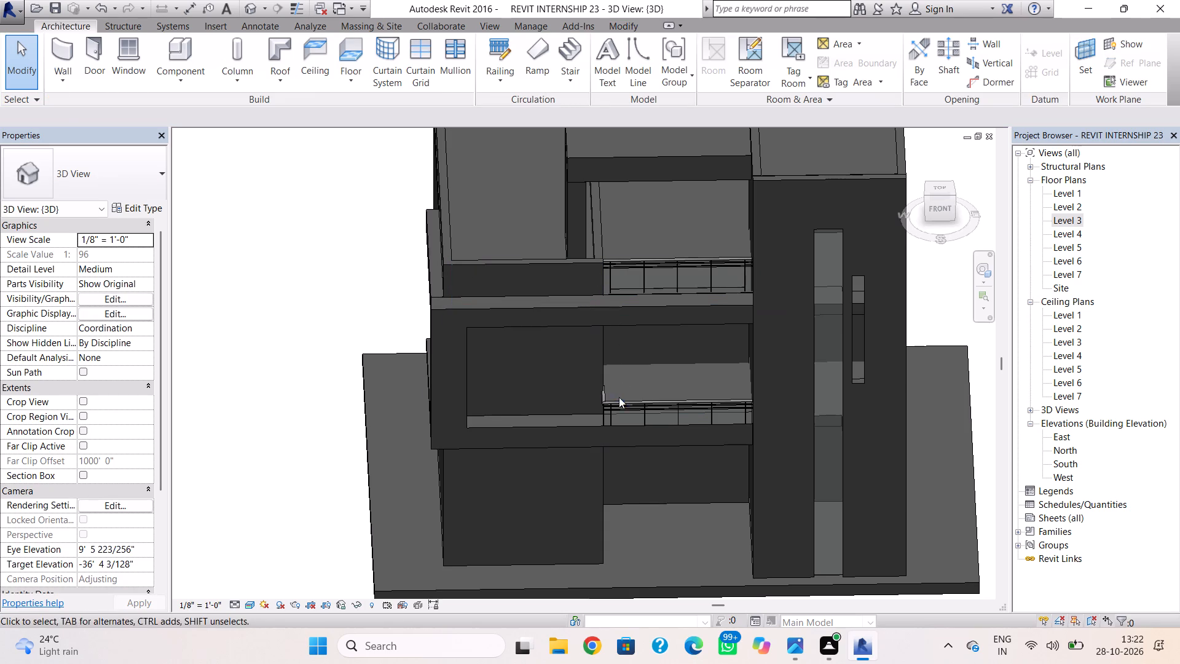
# Set the Level 2 balcony railing's base offset to 1' 6".
pyautogui.click(623, 395)
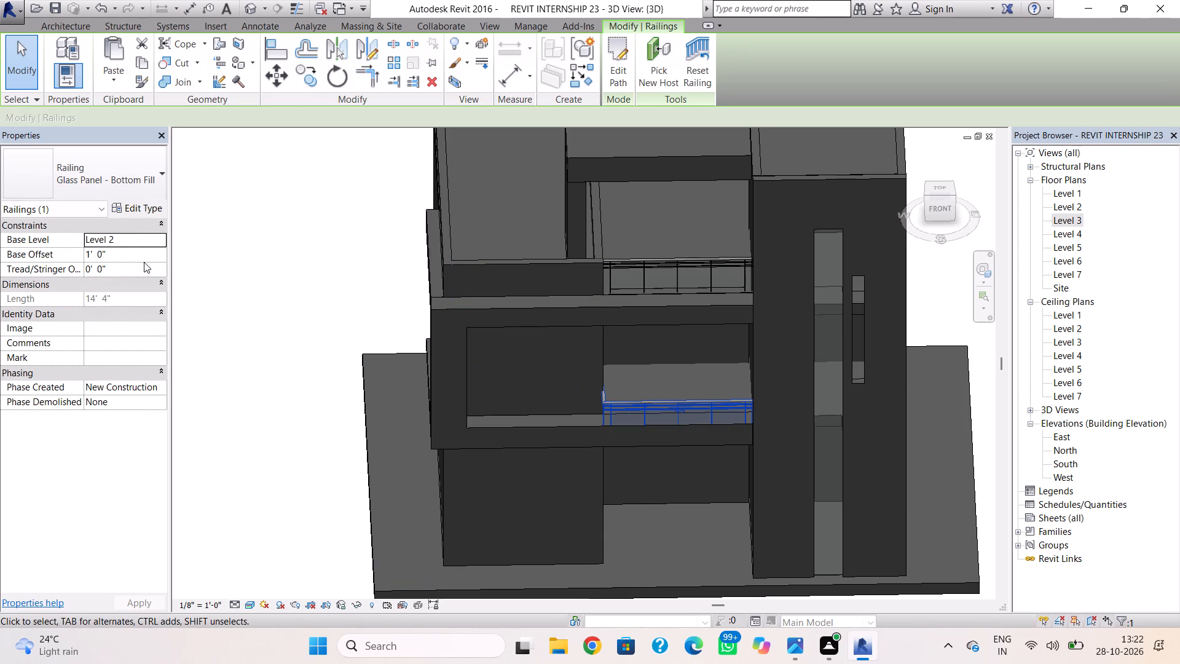
pyautogui.click(144, 262)
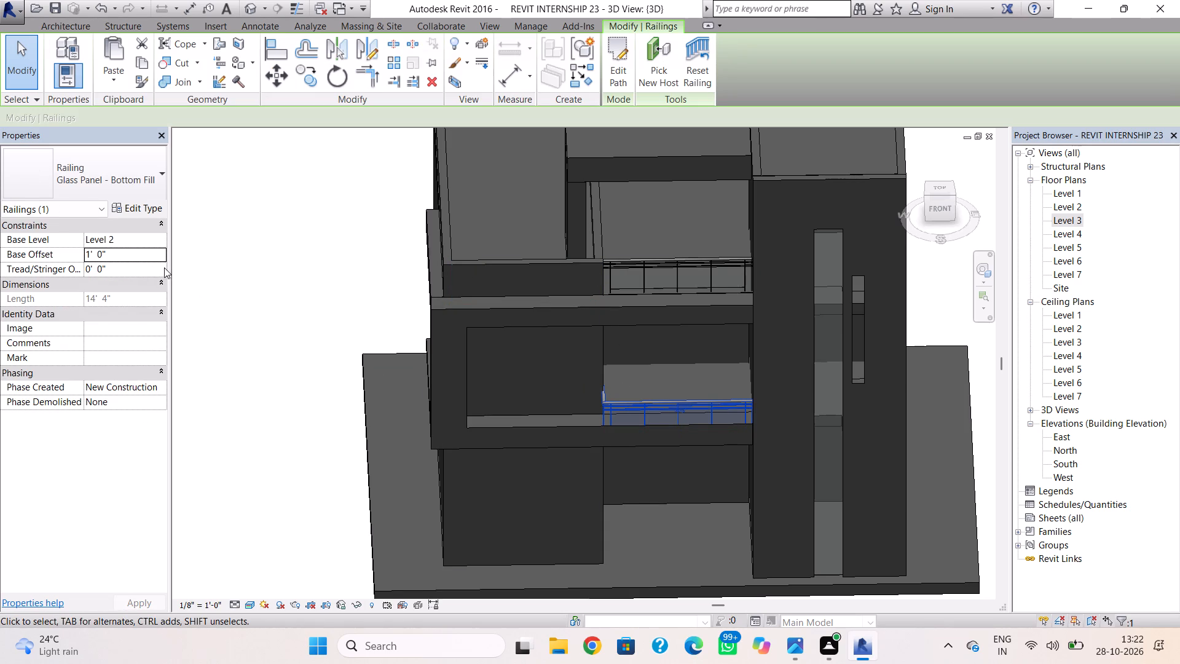
pyautogui.click(151, 261)
pyautogui.write("1.5'")
pyautogui.press('Return')
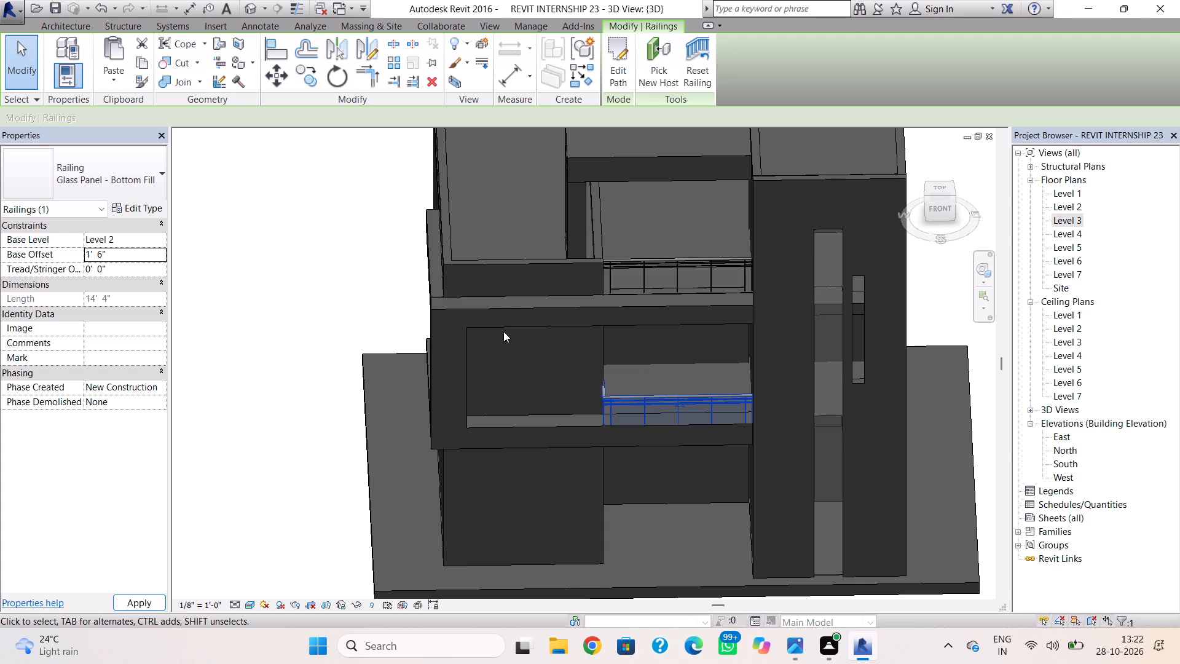
pyautogui.press('Escape')
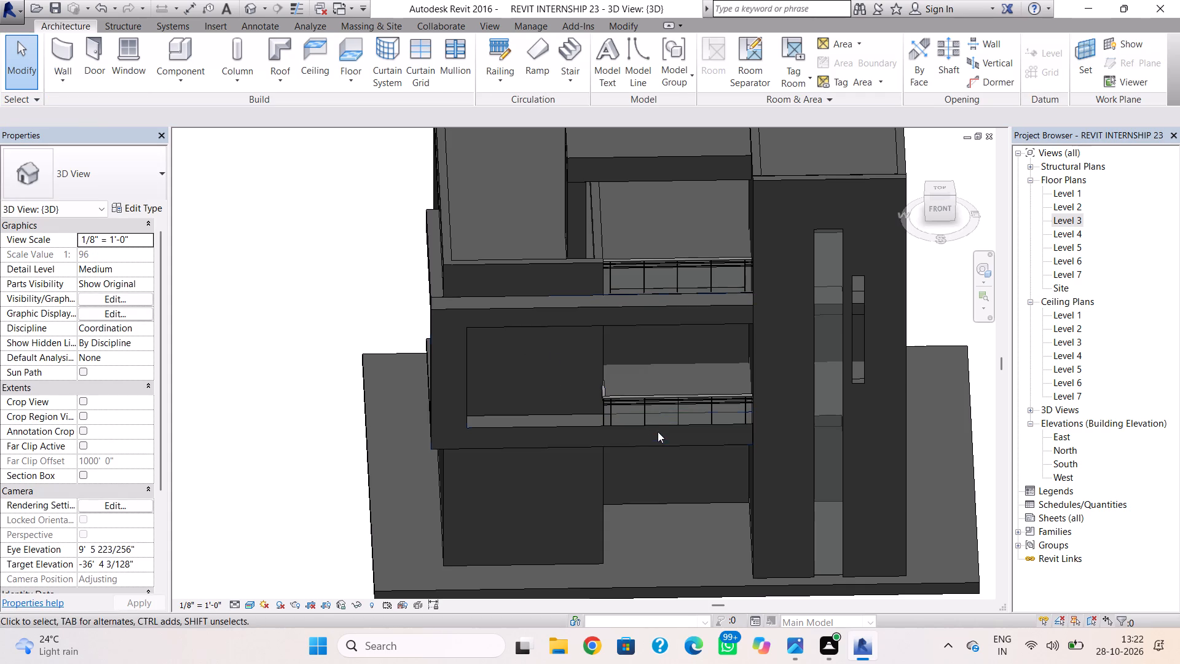
# In the Level 1 plan, nudge the 12' front wall beside the entrance recess outward to 10' 3" from the recess's back wall.
pyautogui.moveTo(659, 427); pyautogui.dragTo(658, 336, button='middle')
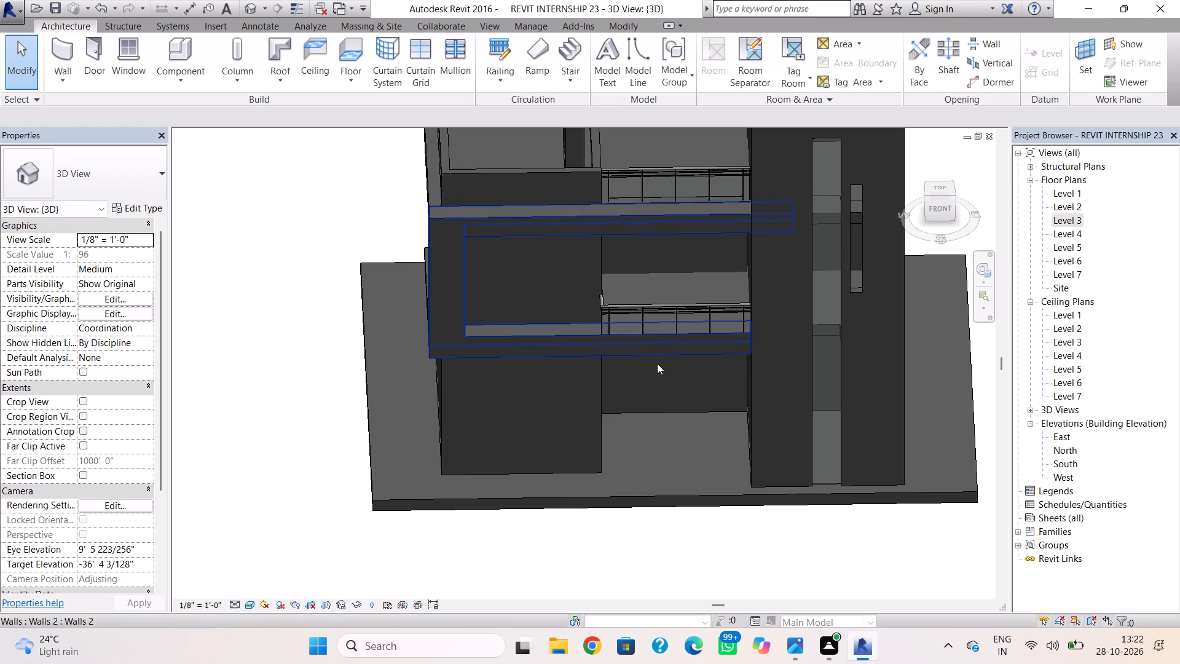
pyautogui.keyDown('shift'); pyautogui.moveTo(684, 416); pyautogui.dragTo(730, 374, button='right'); pyautogui.keyUp('shift')
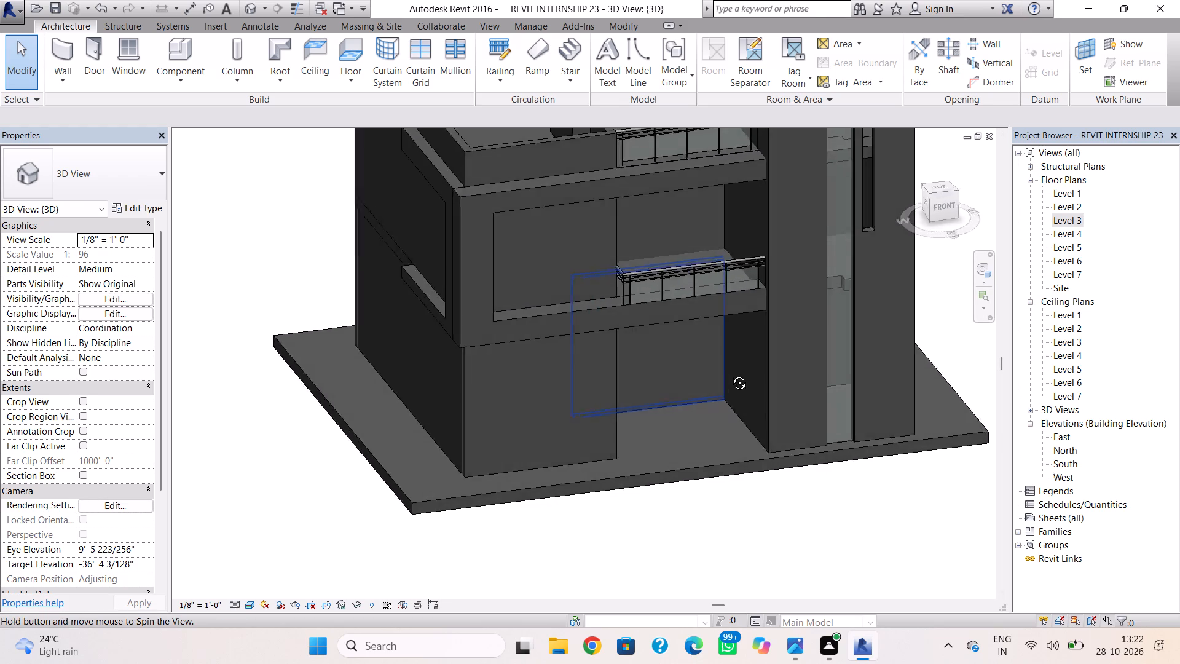
pyautogui.keyDown('shift'); pyautogui.moveTo(730, 374); pyautogui.dragTo(720, 393, button='right'); pyautogui.keyUp('shift')
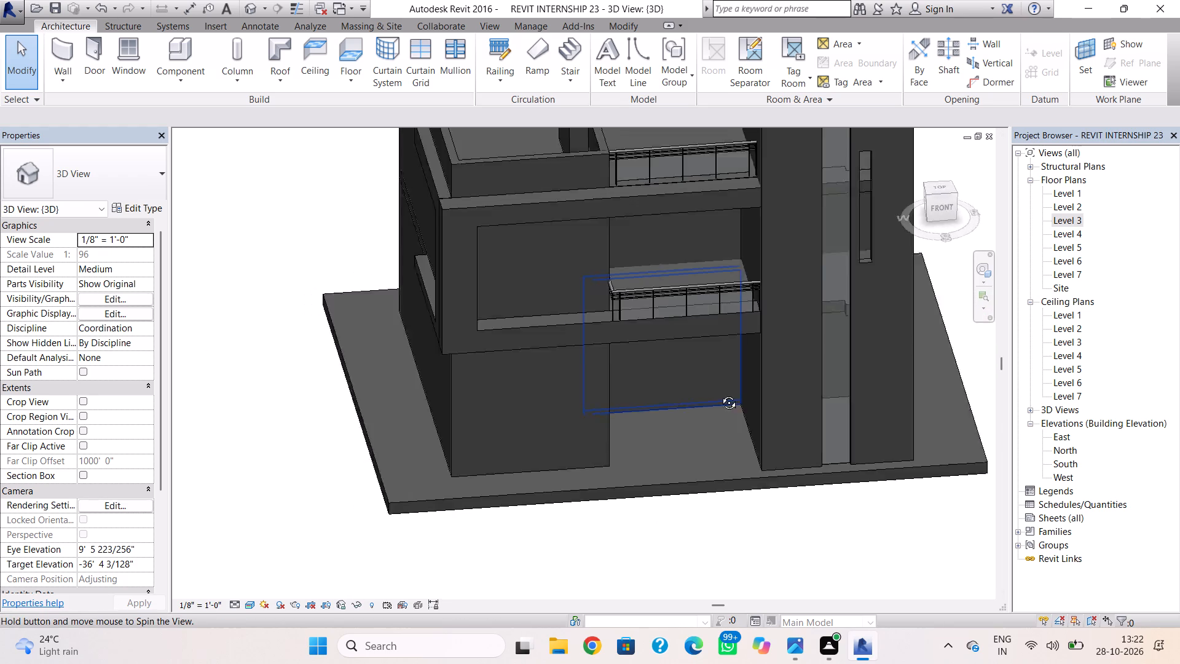
pyautogui.keyDown('shift'); pyautogui.moveTo(720, 393); pyautogui.dragTo(765, 377, button='right'); pyautogui.keyUp('shift')
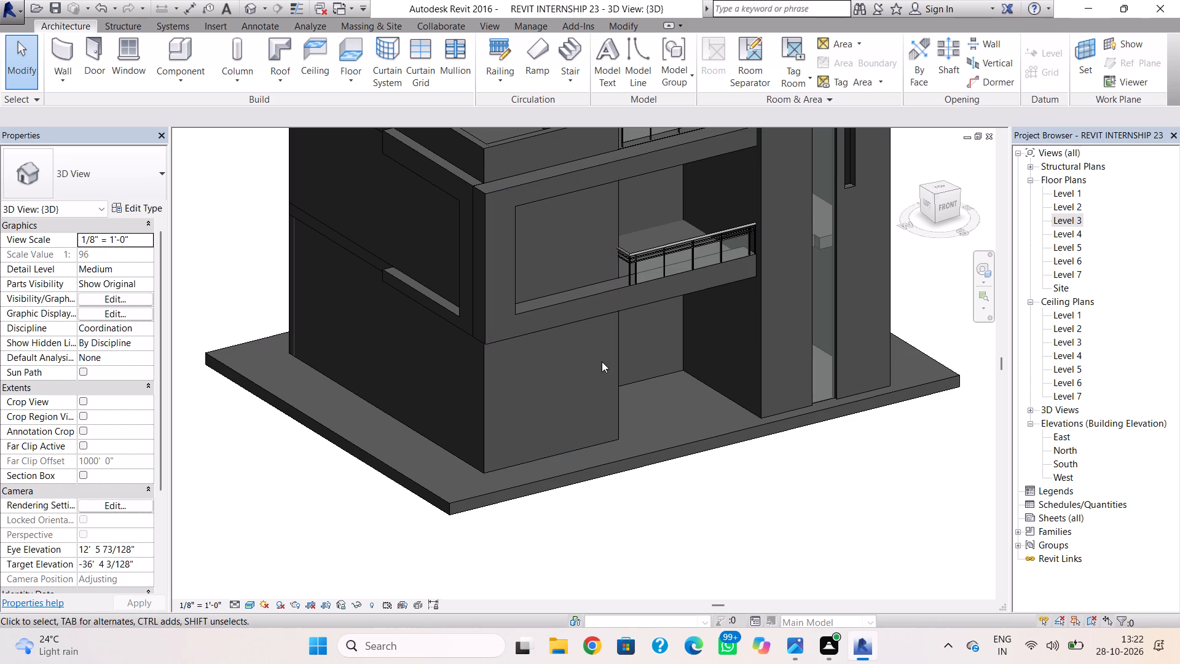
pyautogui.doubleClick(1071, 196)
pyautogui.scroll(-8, 894, 325)
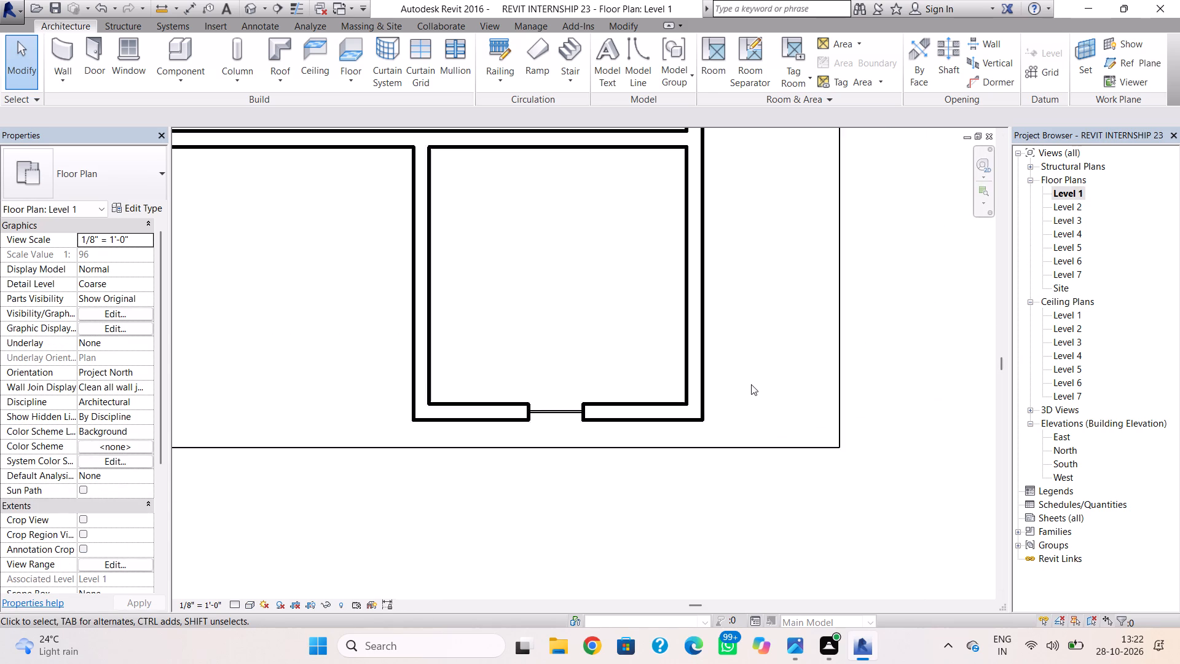
pyautogui.scroll(-2, 751, 384)
pyautogui.scroll(-2, 417, 435)
pyautogui.moveTo(422, 429); pyautogui.dragTo(505, 398, button='middle')
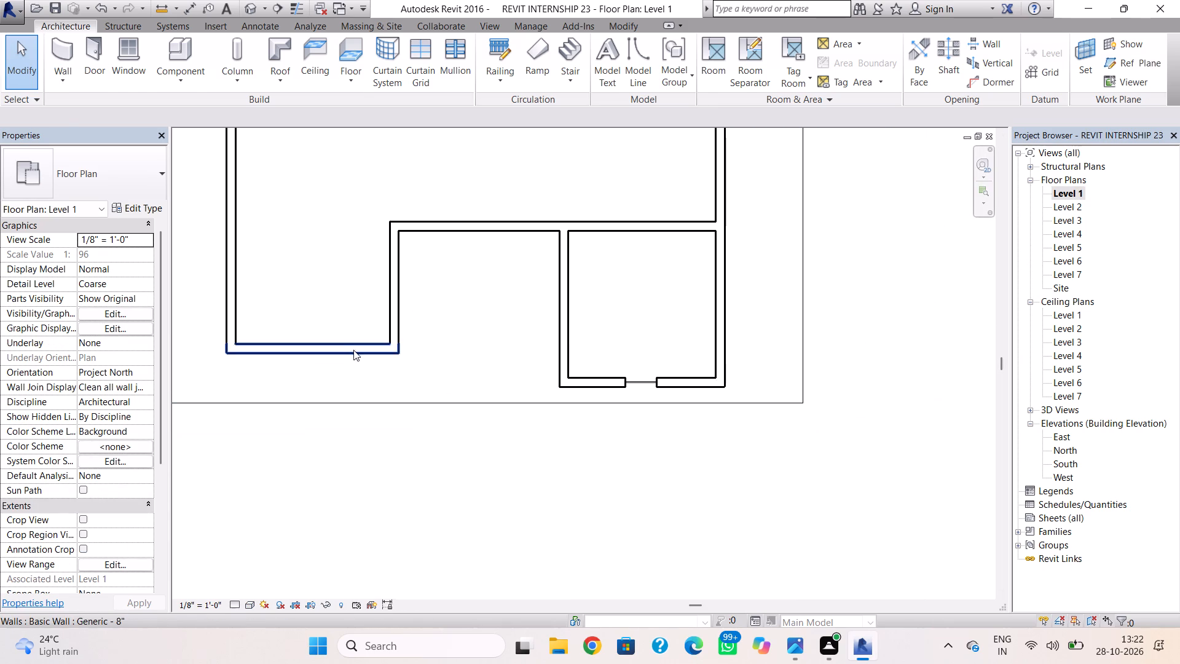
pyautogui.click(352, 348)
pyautogui.press('Down')
pyautogui.press('Down')
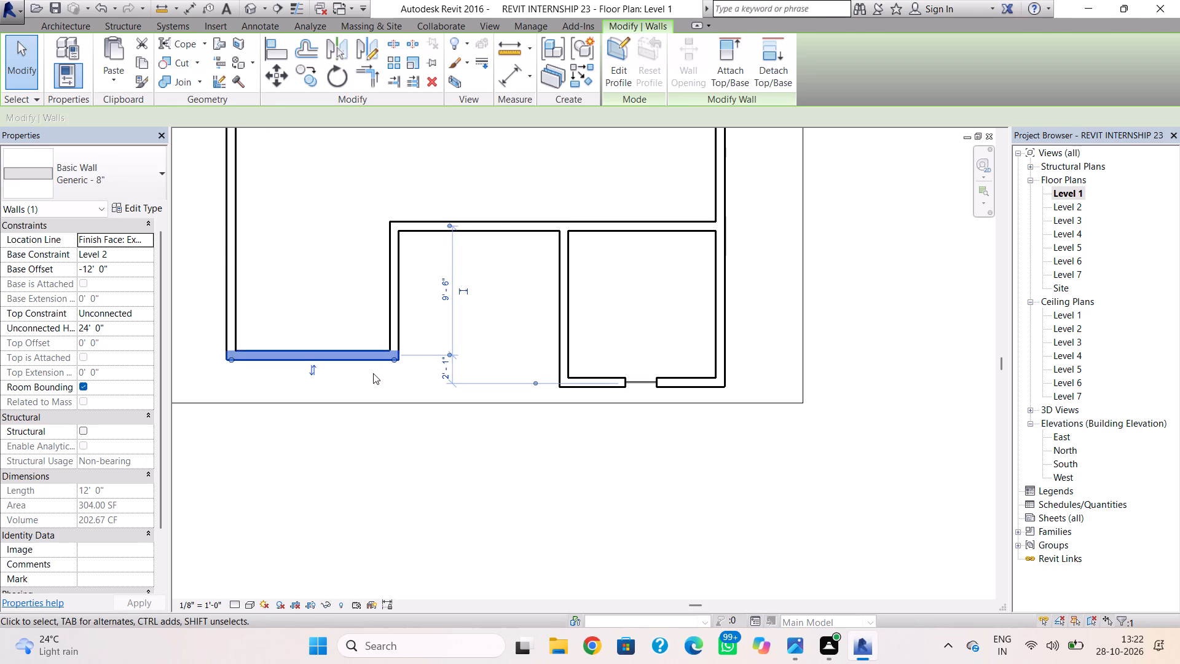
pyautogui.press('Down')
pyautogui.press('Down')
pyautogui.press('Down')
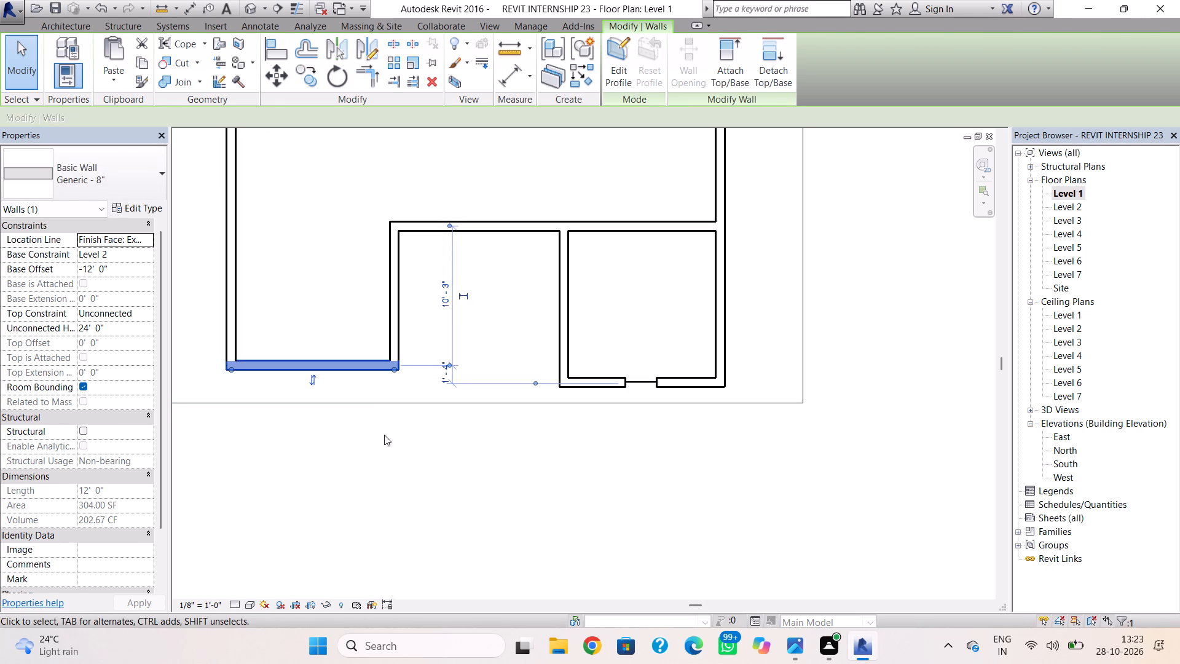
pyautogui.click(384, 435)
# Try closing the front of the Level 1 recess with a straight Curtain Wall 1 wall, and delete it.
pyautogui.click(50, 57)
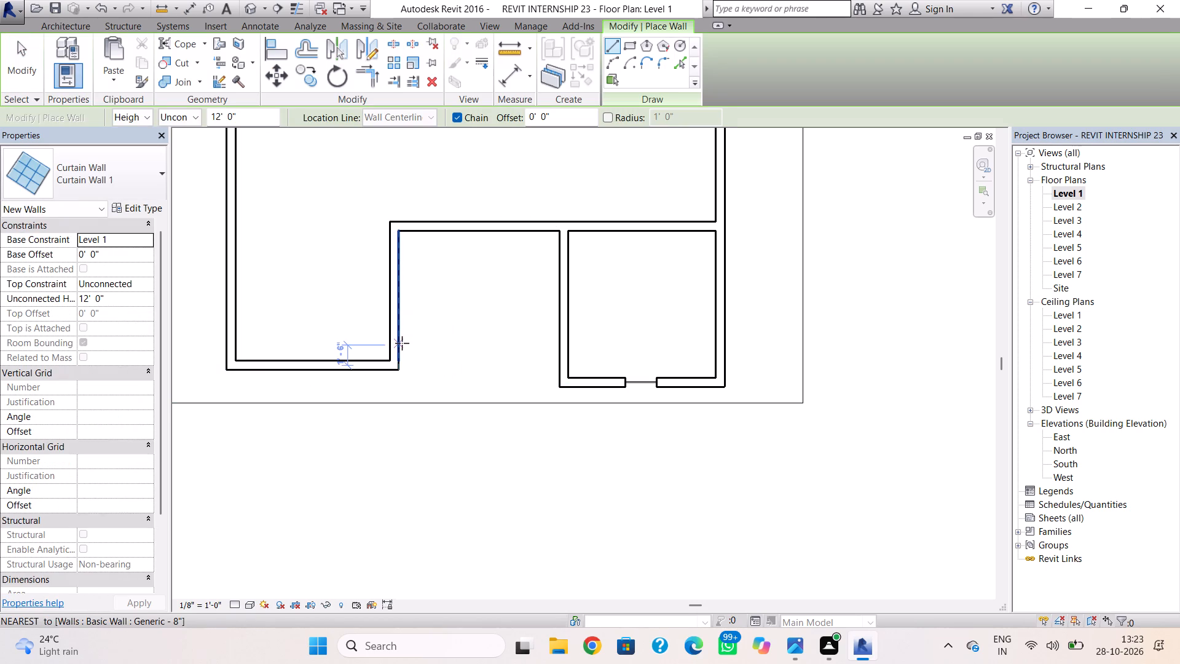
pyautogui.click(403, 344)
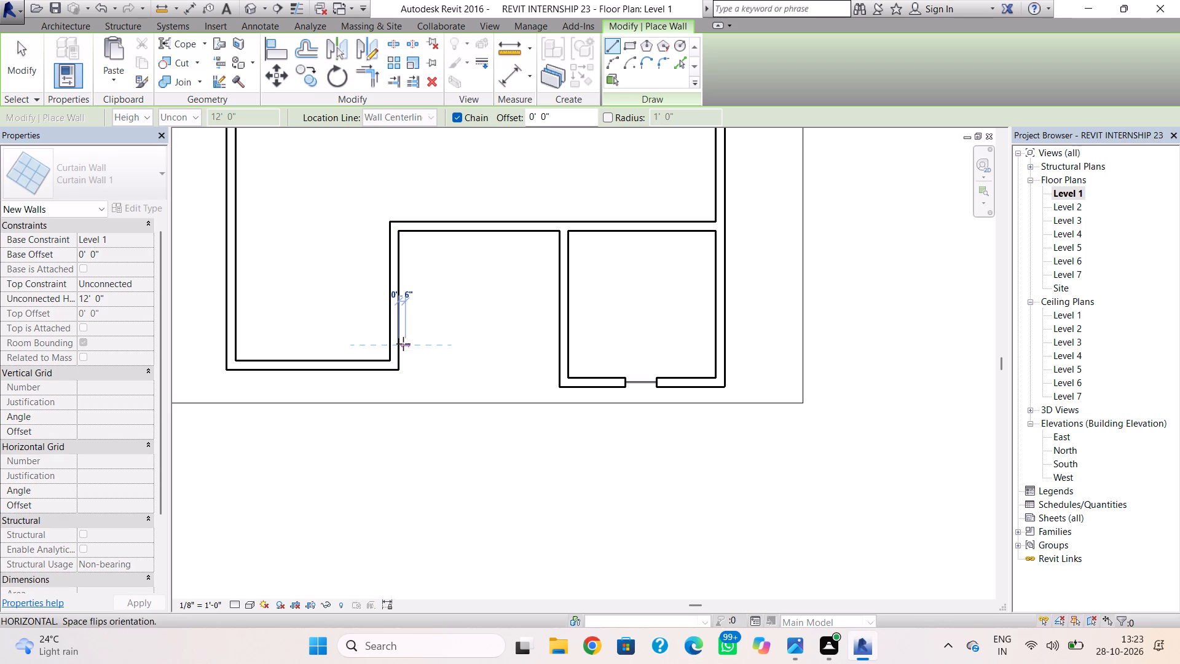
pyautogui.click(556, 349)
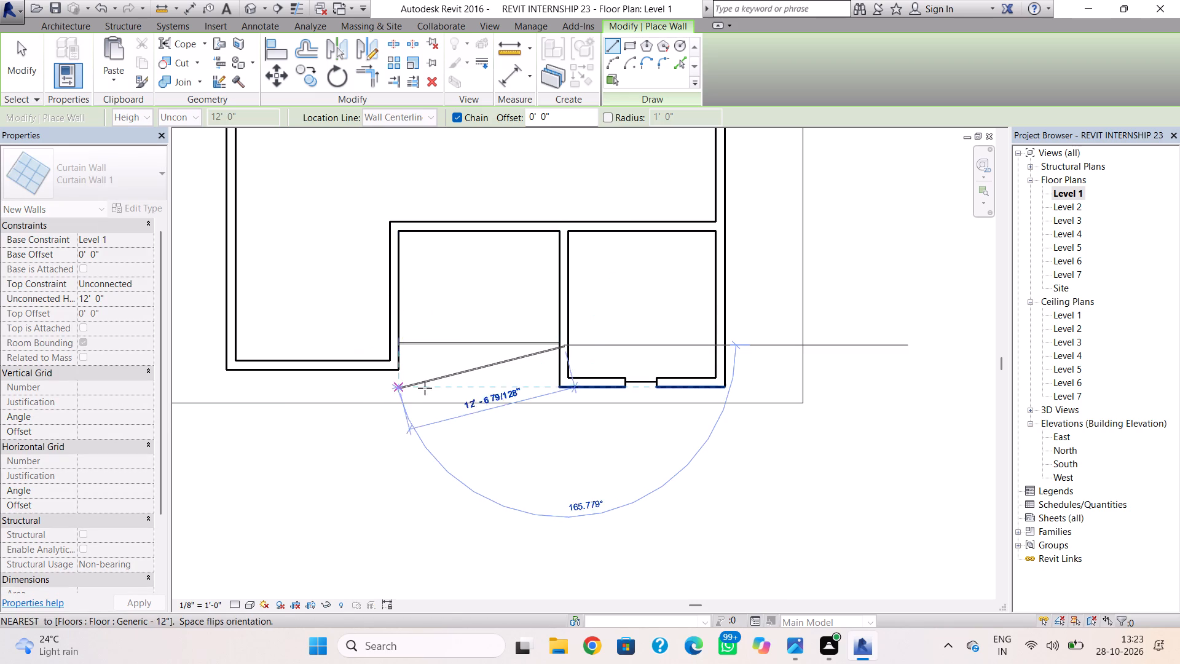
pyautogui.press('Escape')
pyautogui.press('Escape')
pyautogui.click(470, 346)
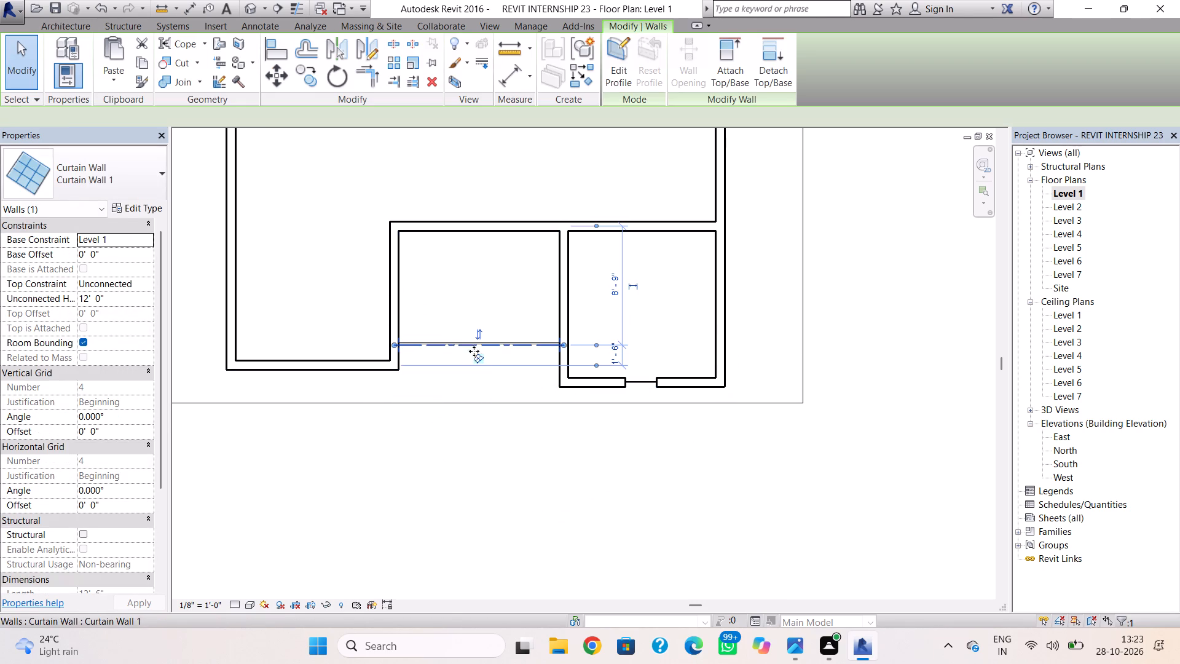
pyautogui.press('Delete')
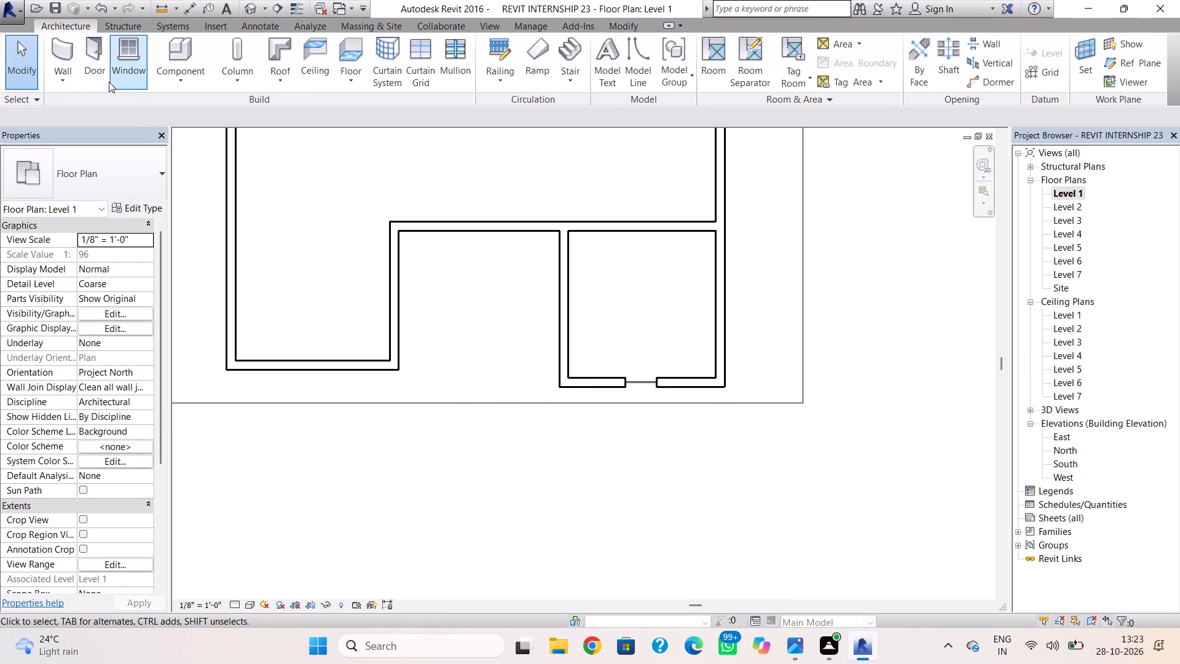
# Draw a straight Generic - 8" wall about 12' 6" long across the recess front to the tower wall, and return to 3D.
pyautogui.click(71, 57)
pyautogui.click(91, 159)
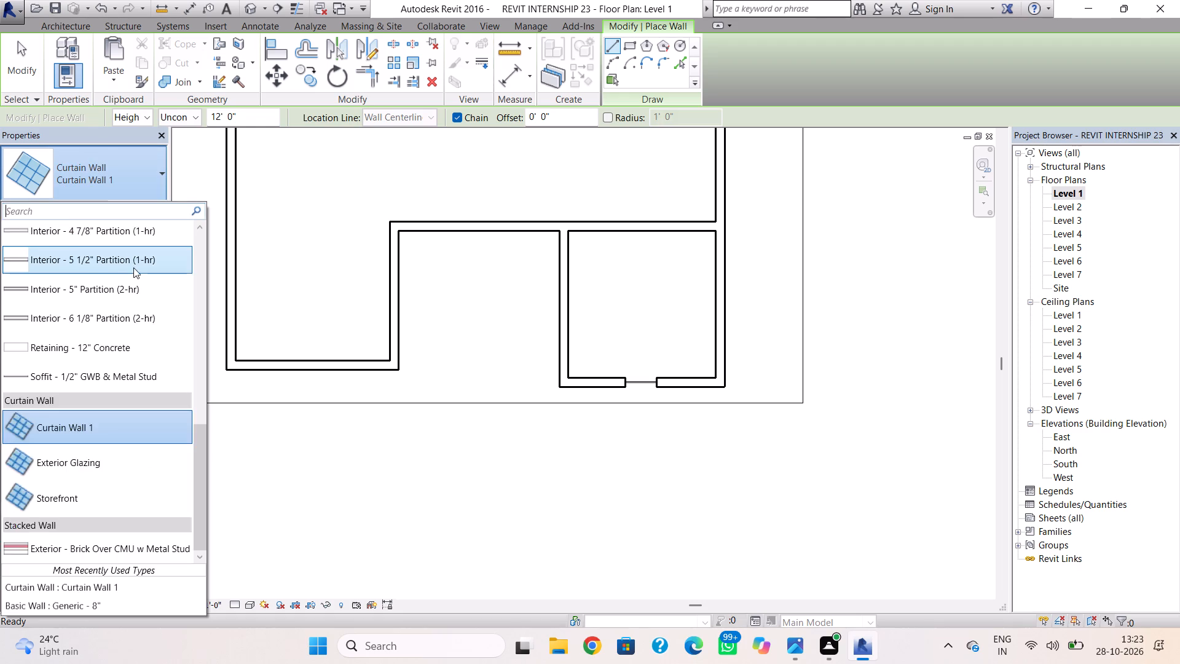
pyautogui.scroll(7, 133, 268)
pyautogui.click(145, 322)
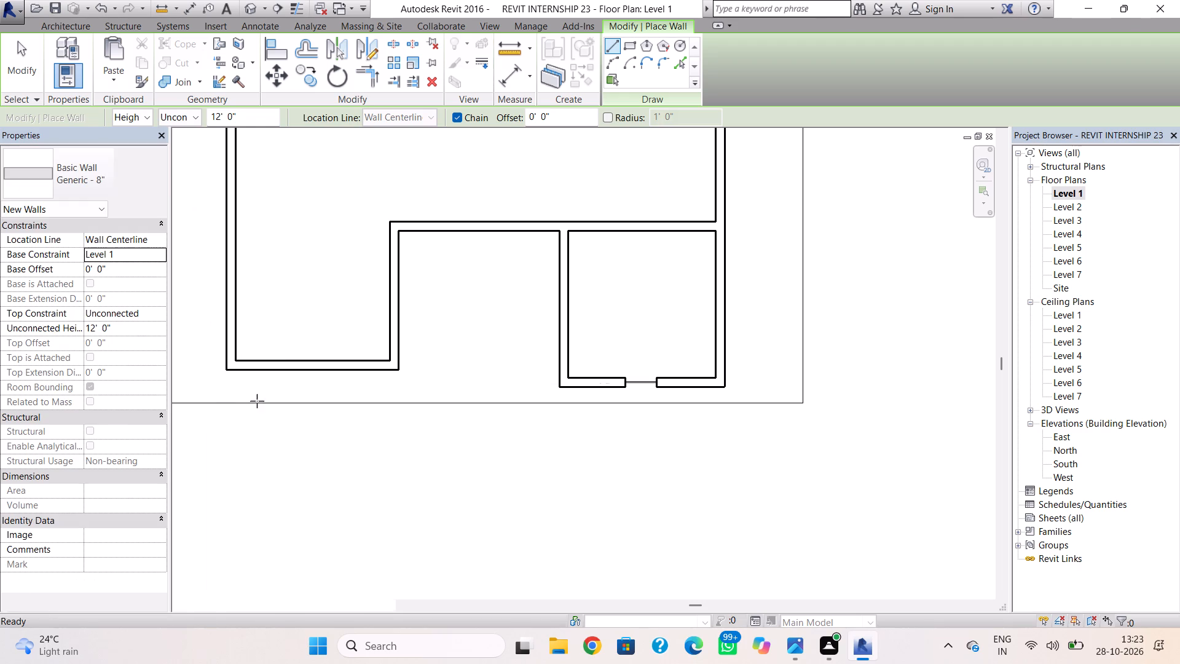
pyautogui.scroll(4, 403, 381)
pyautogui.click(398, 324)
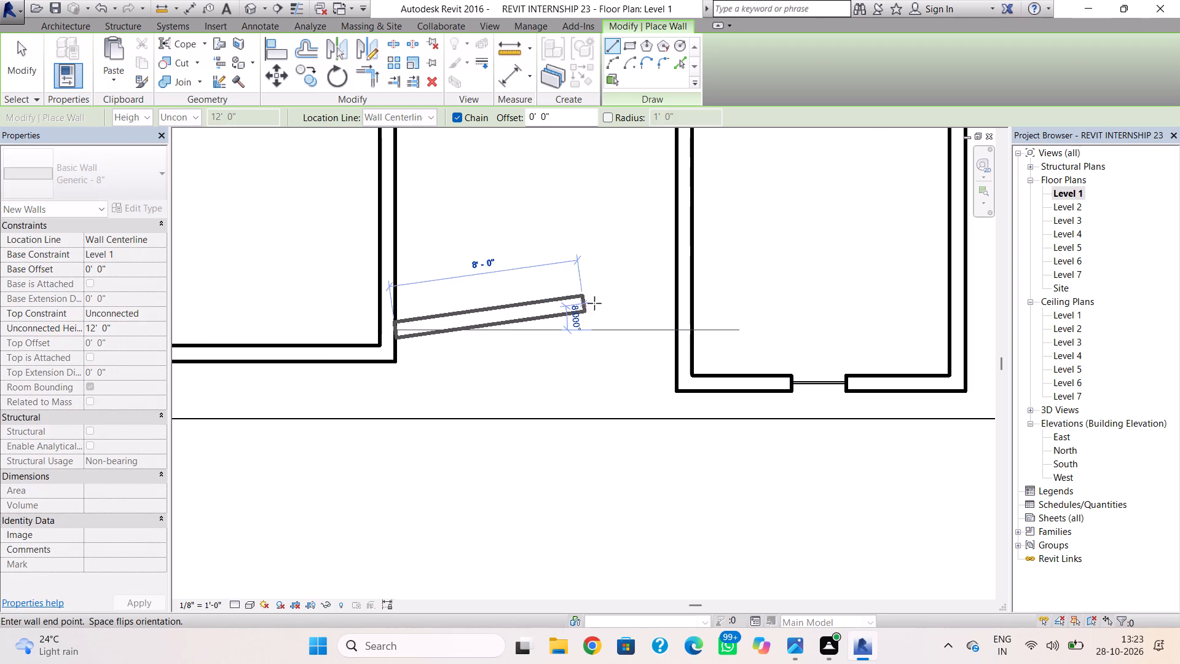
pyautogui.click(674, 327)
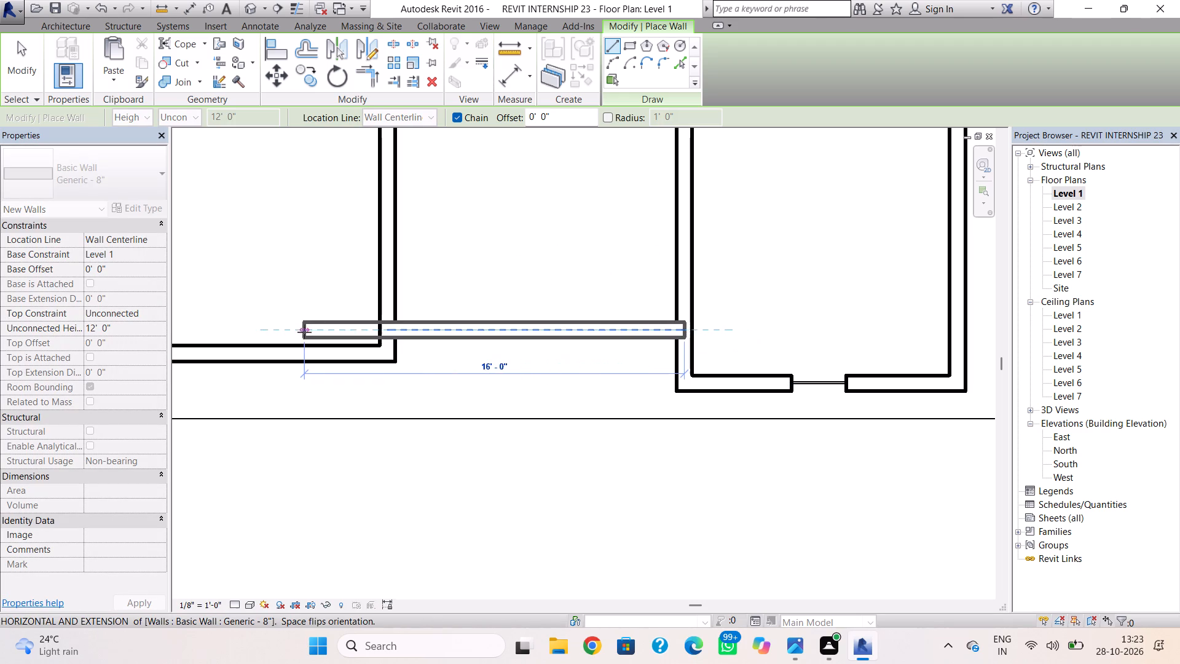
pyautogui.press('Escape')
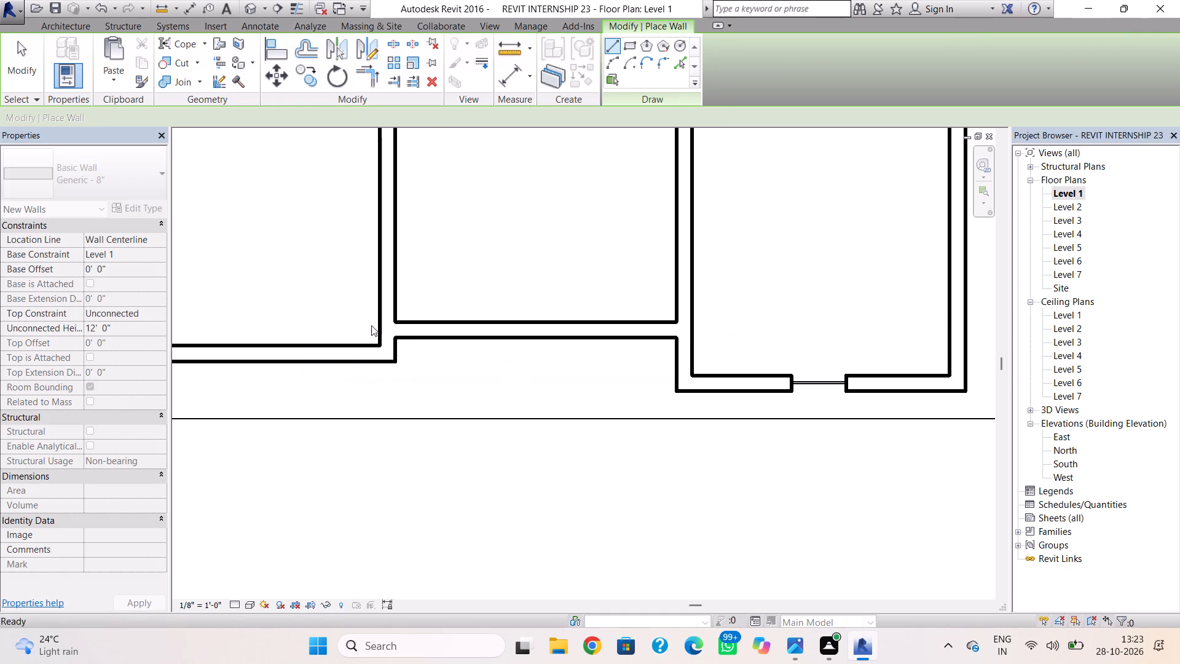
pyautogui.press('Escape')
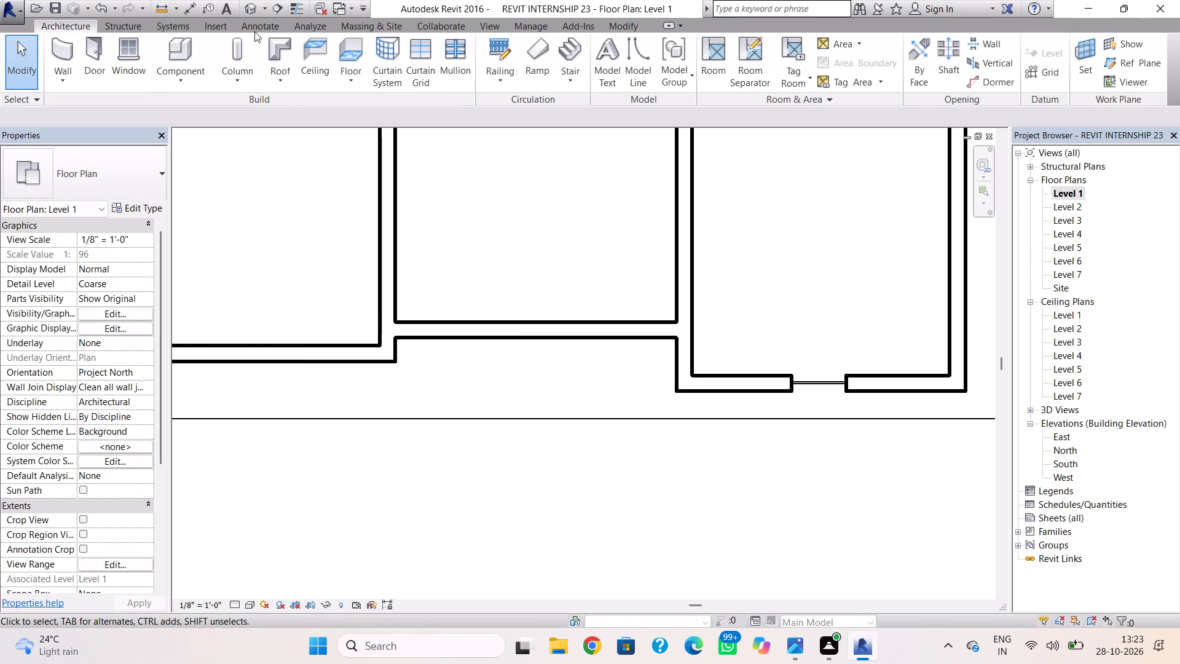
pyautogui.click(254, 11)
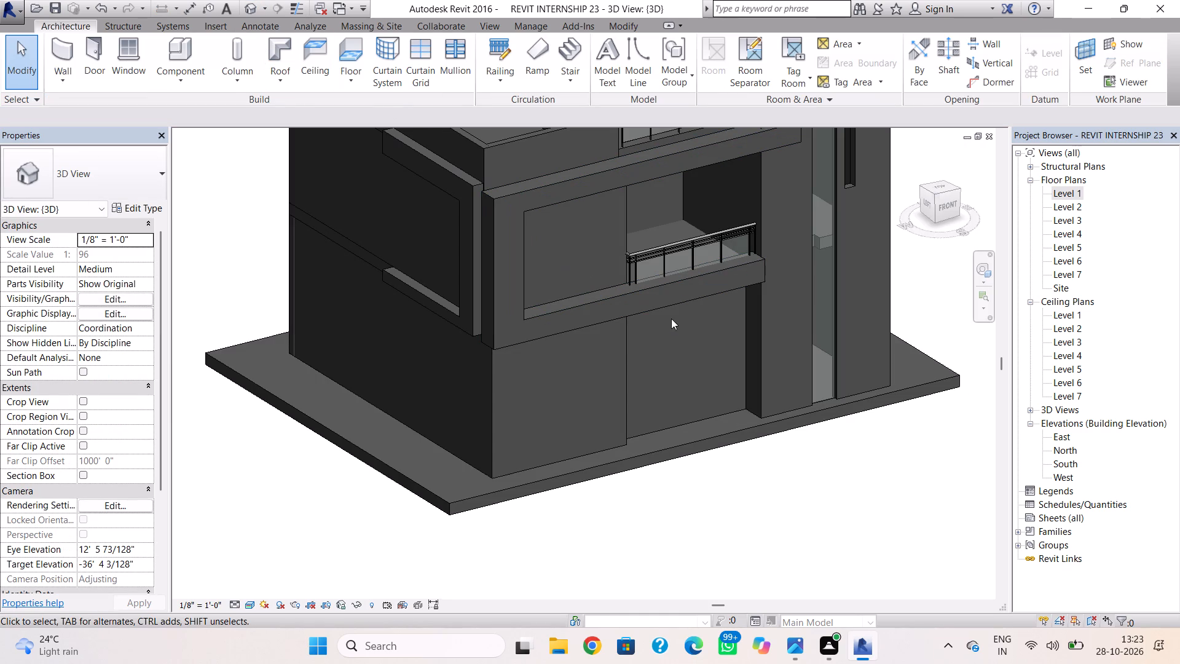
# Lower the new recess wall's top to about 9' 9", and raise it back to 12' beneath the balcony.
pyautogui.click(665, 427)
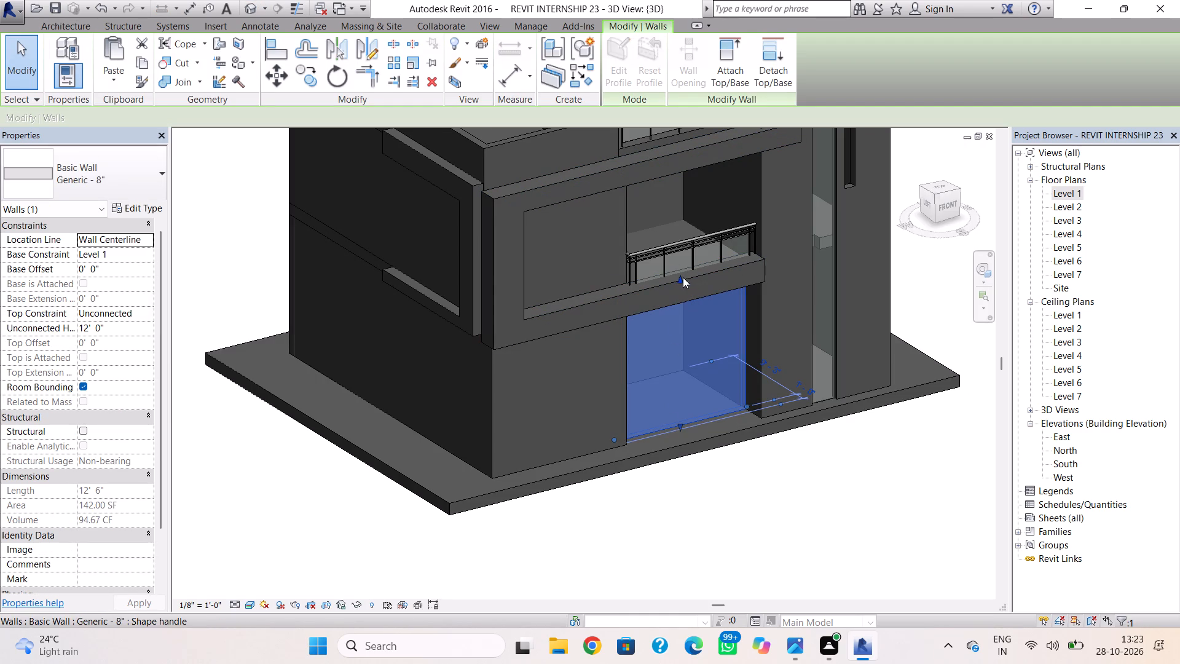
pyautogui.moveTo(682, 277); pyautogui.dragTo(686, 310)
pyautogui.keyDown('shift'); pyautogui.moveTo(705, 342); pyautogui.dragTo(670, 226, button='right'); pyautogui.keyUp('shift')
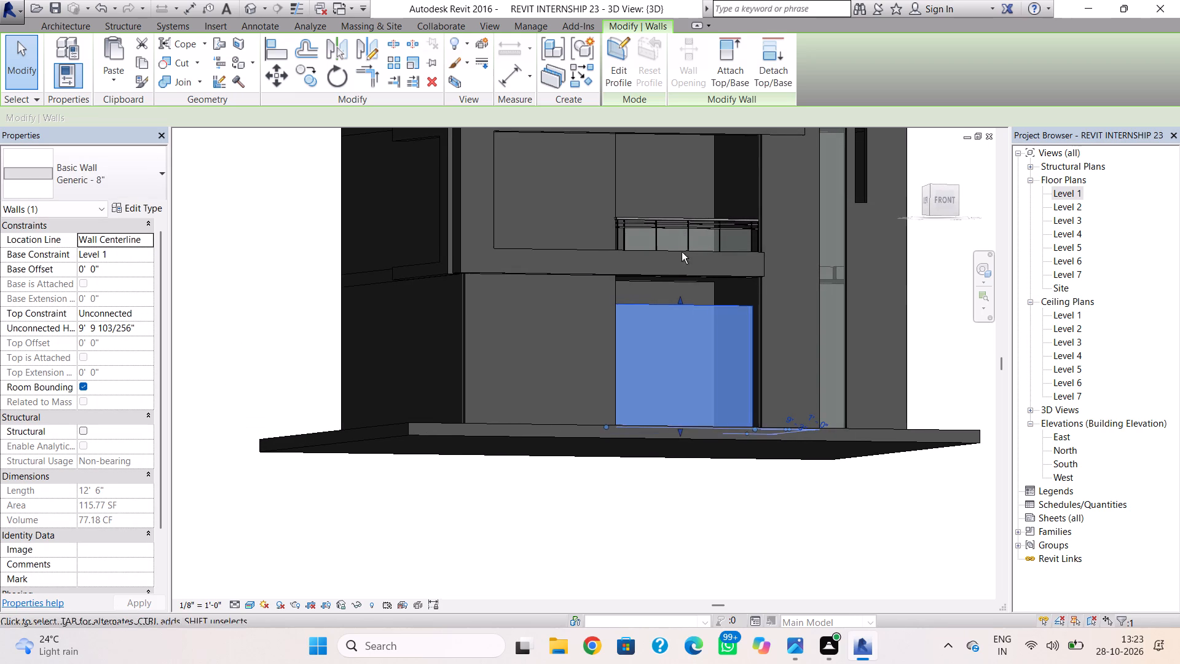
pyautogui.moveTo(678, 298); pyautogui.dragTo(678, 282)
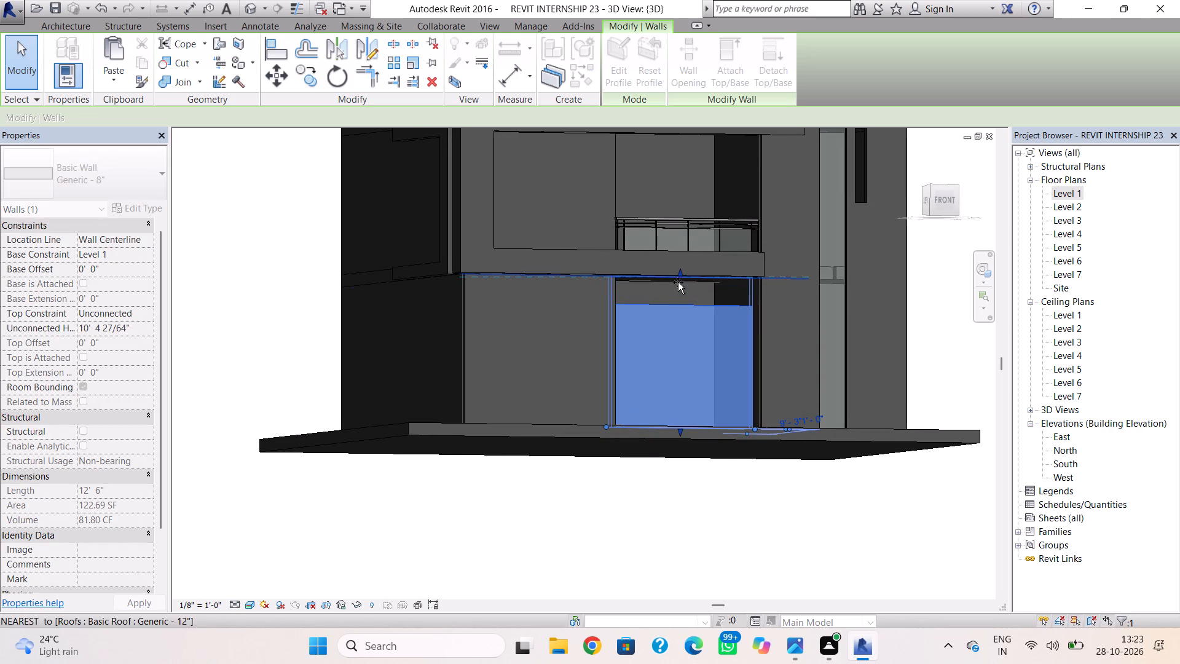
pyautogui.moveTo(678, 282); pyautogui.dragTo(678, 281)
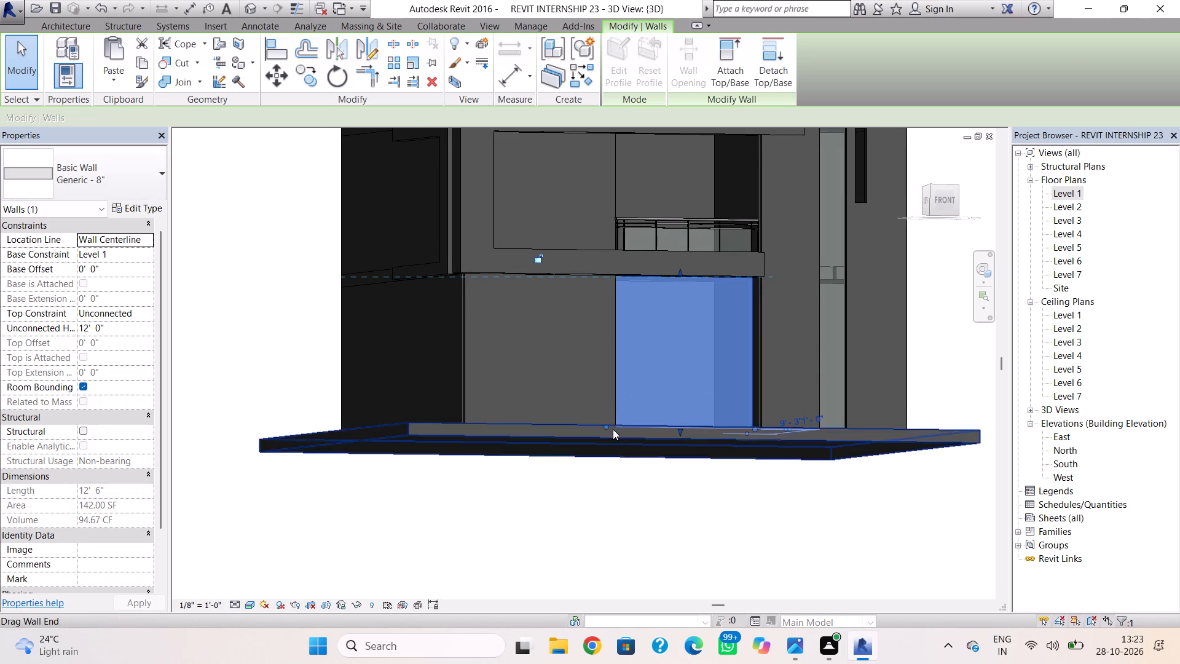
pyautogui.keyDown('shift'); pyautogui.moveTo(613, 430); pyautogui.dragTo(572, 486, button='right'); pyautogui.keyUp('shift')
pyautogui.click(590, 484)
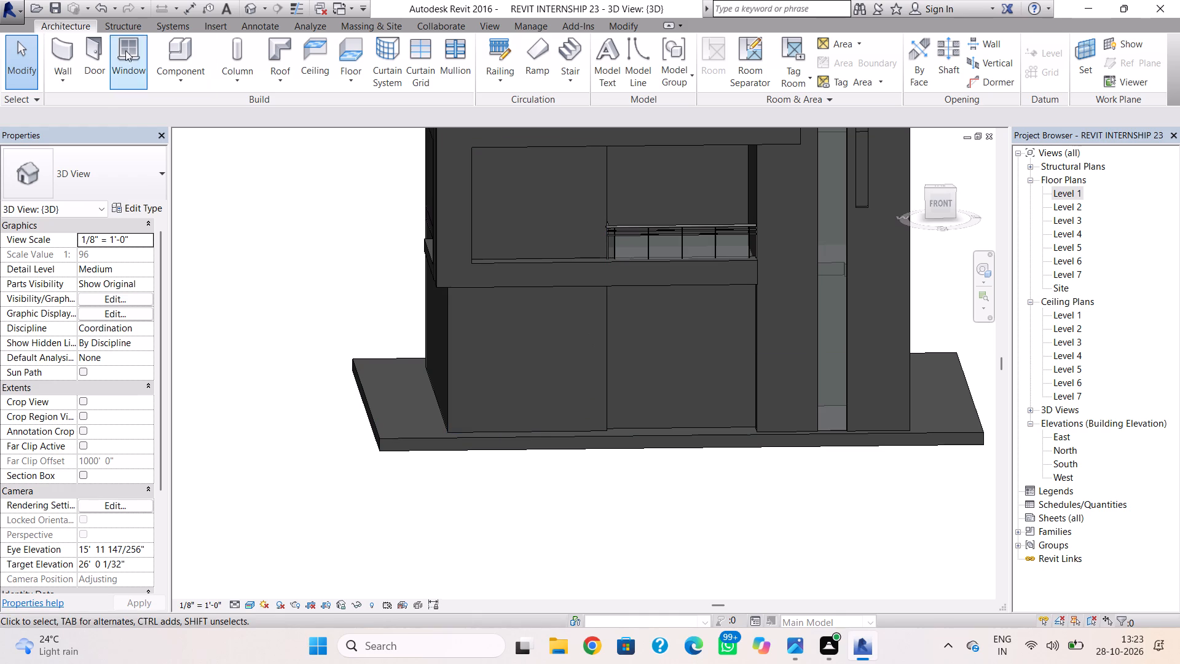
# Load the Door-Single-Panel family and place a 34" x 80" door in the Level 1 recess wall, 2' 6" from its outer end.
pyautogui.click(100, 49)
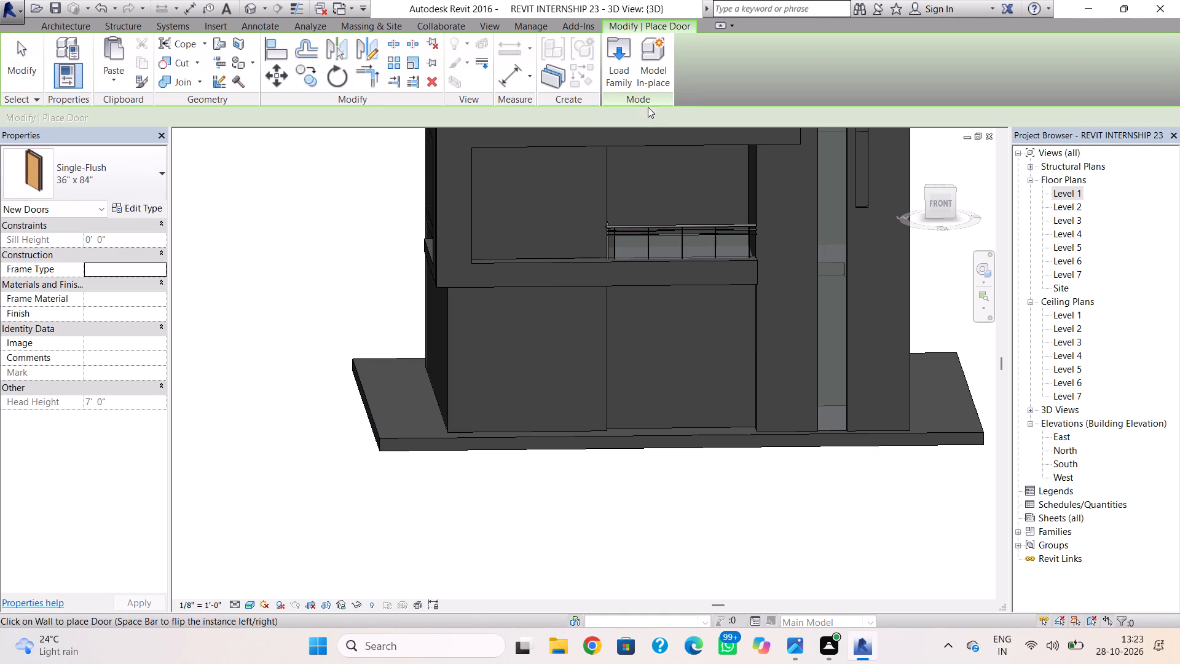
pyautogui.click(616, 58)
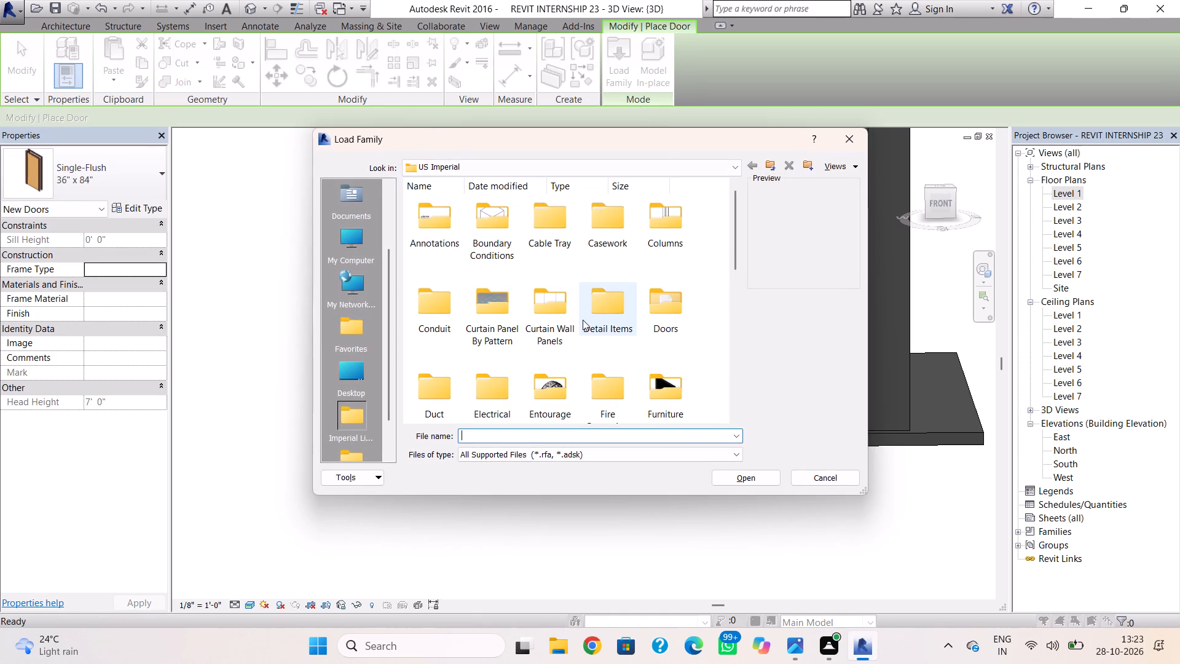
pyautogui.doubleClick(675, 314)
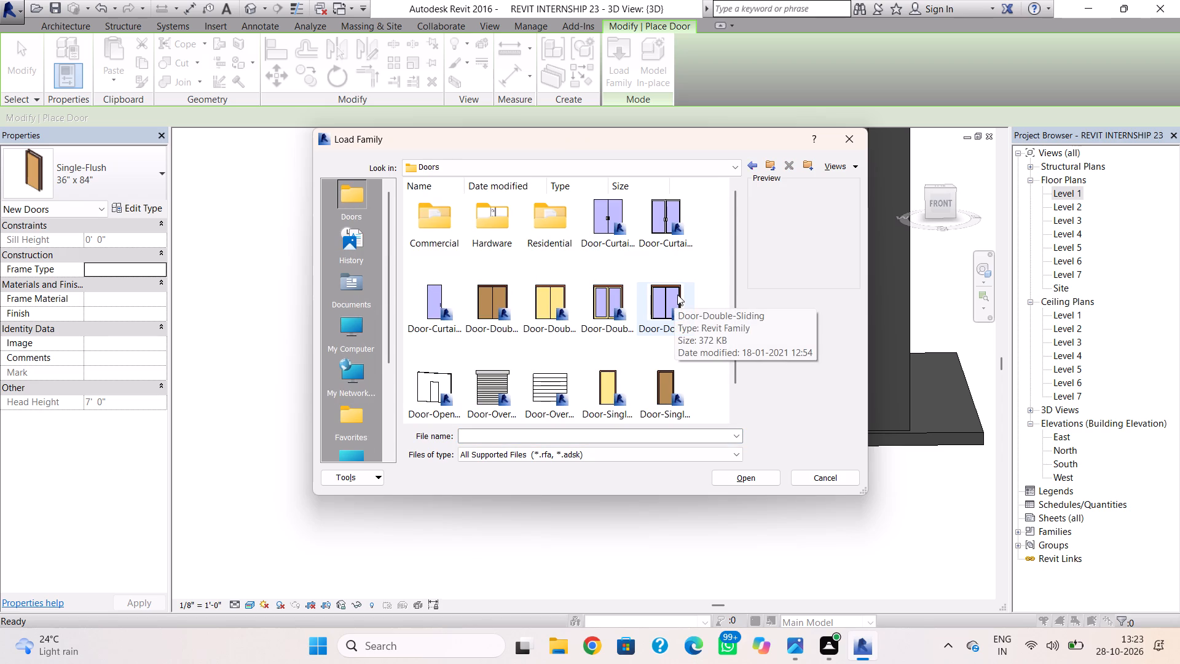
pyautogui.scroll(-3, 661, 315)
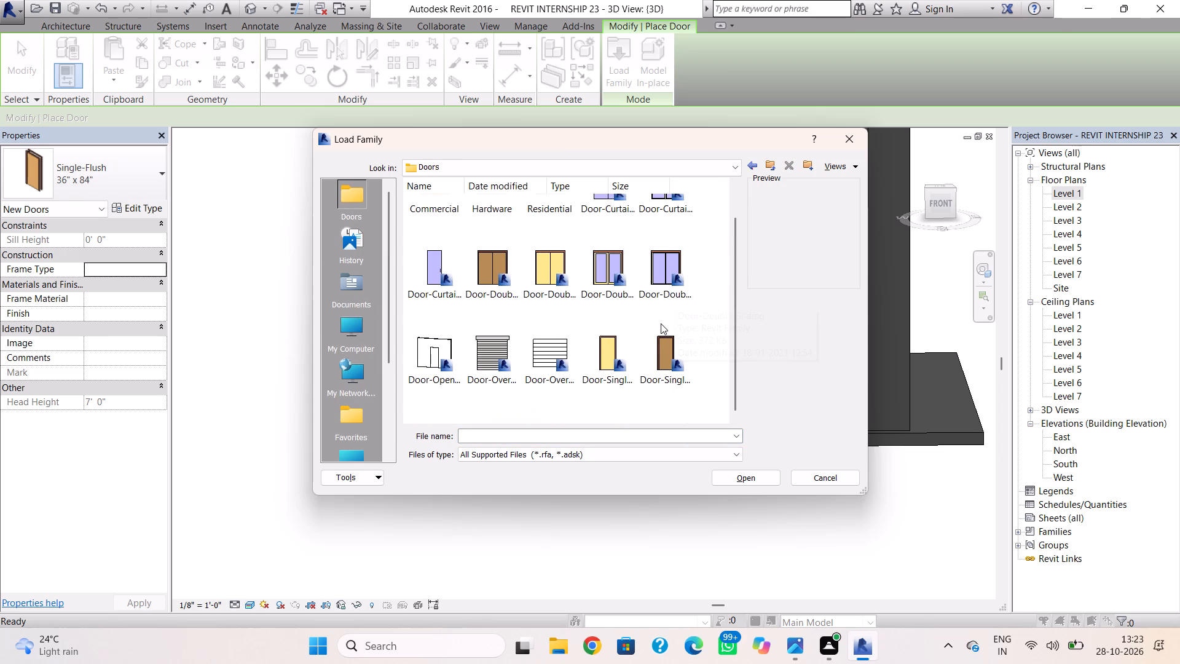
pyautogui.click(659, 343)
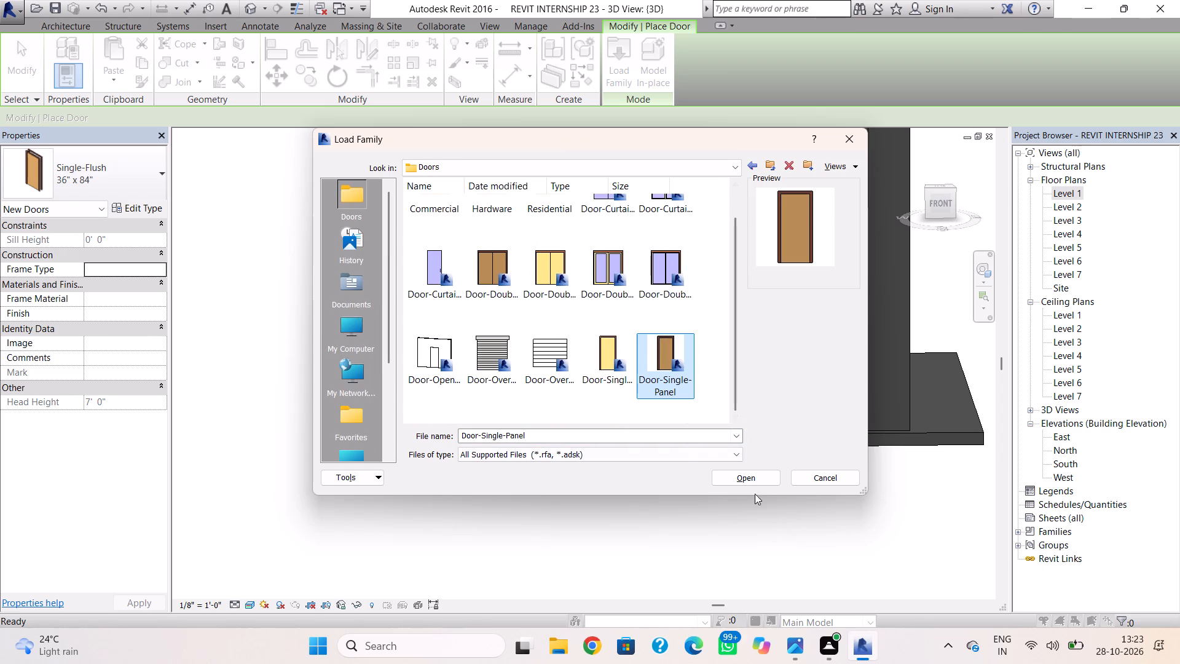
pyautogui.click(750, 480)
pyautogui.click(665, 400)
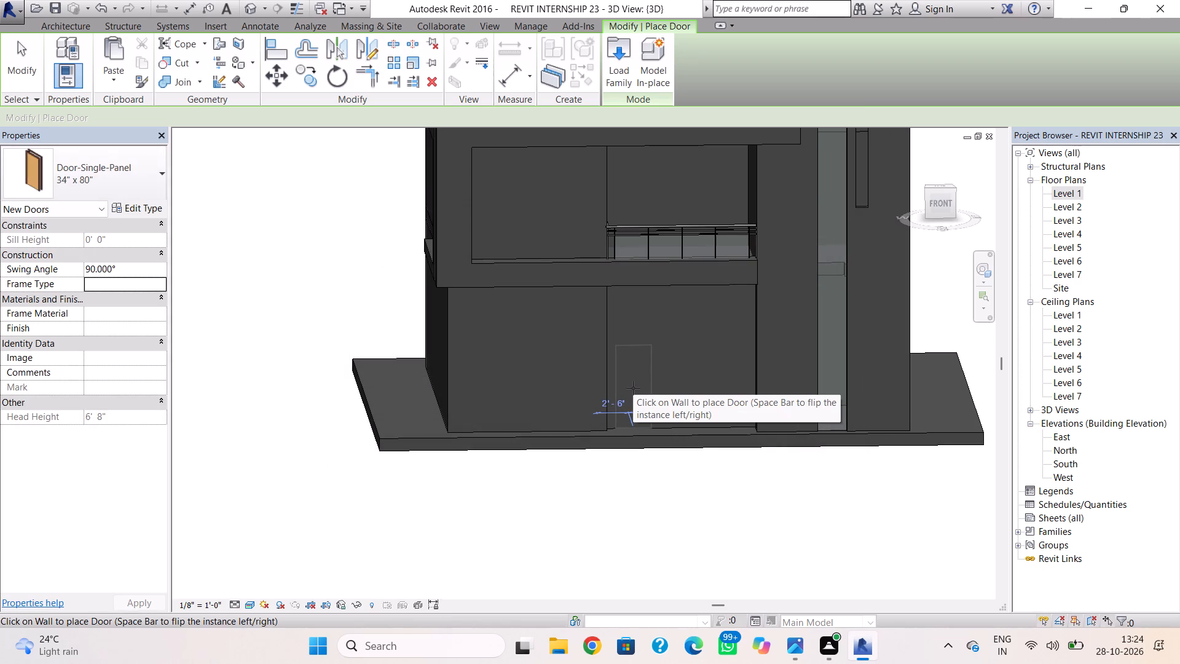
pyautogui.click(633, 388)
pyautogui.press('Escape')
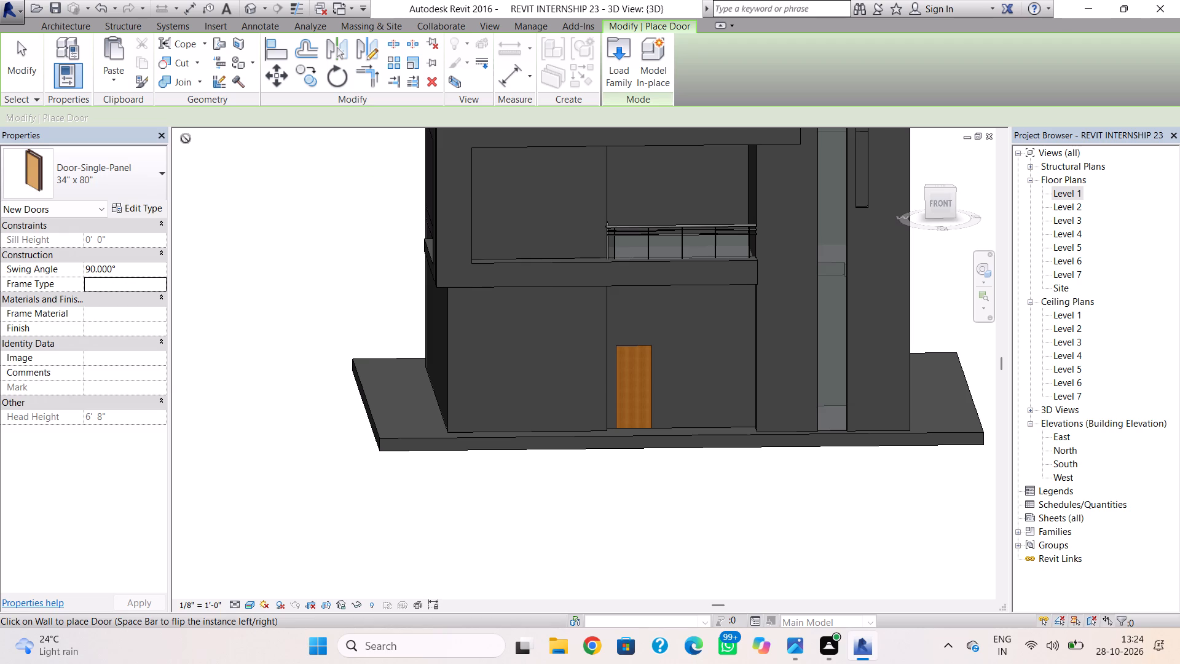
# Load the Casement 3x3 with Trim window family and place a 36" x 48" window beside the door in the recess wall.
pyautogui.click(91, 28)
pyautogui.click(141, 49)
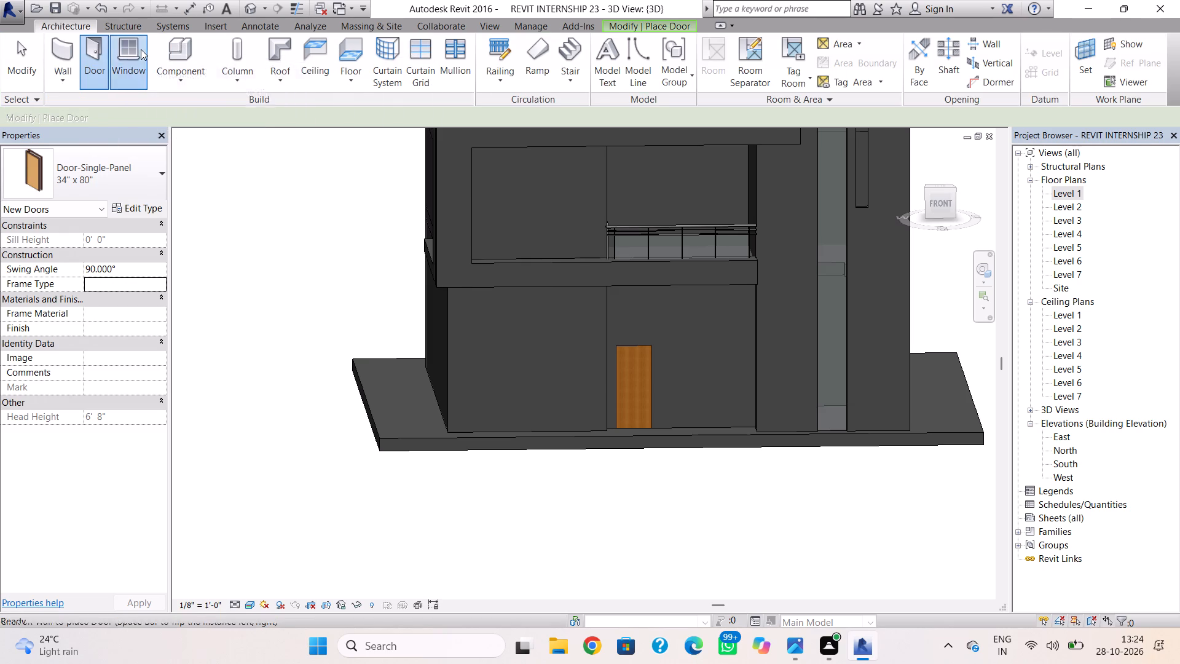
pyautogui.click(608, 63)
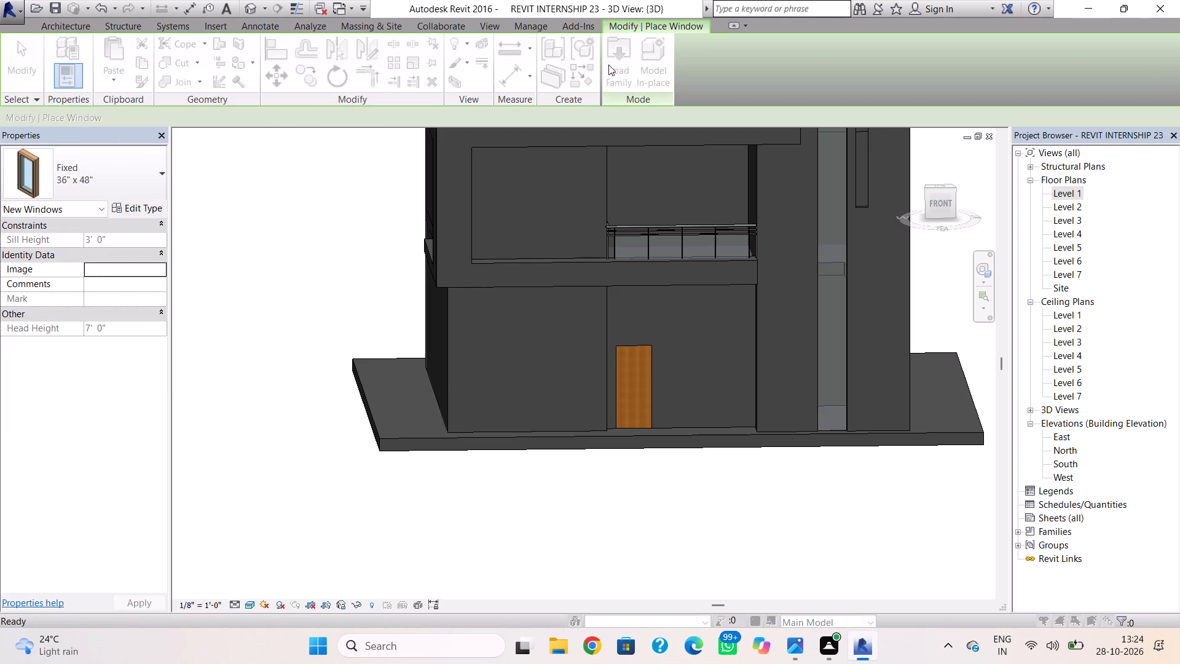
pyautogui.scroll(-4, 573, 271)
pyautogui.doubleClick(548, 362)
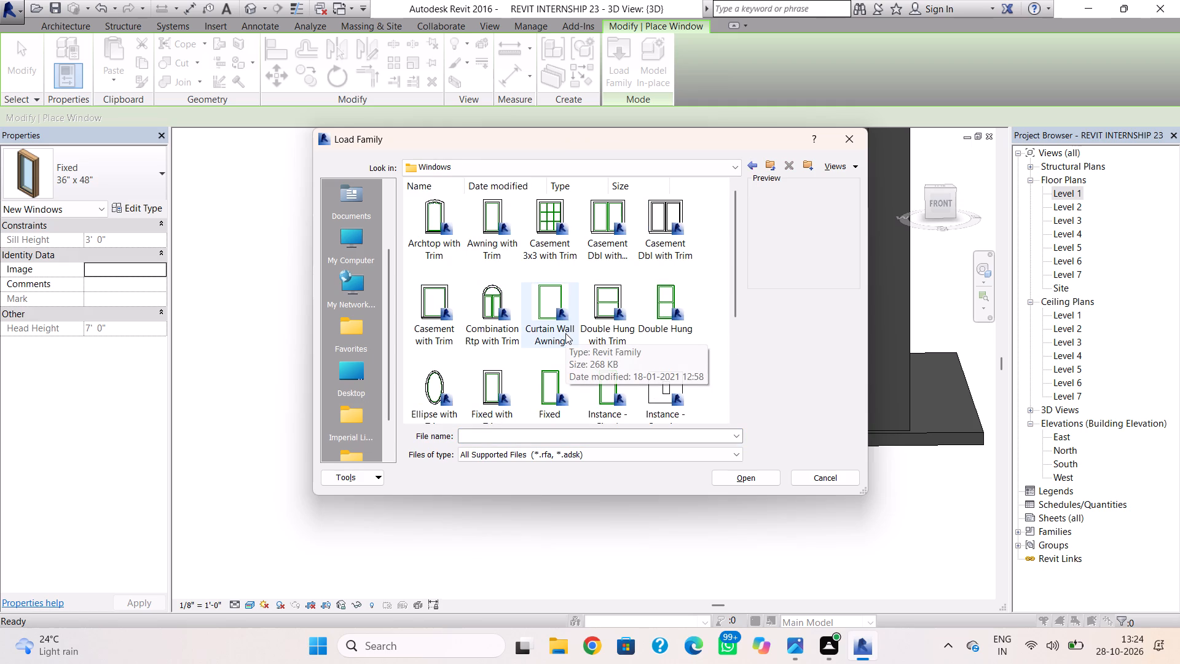
pyautogui.scroll(-1, 520, 258)
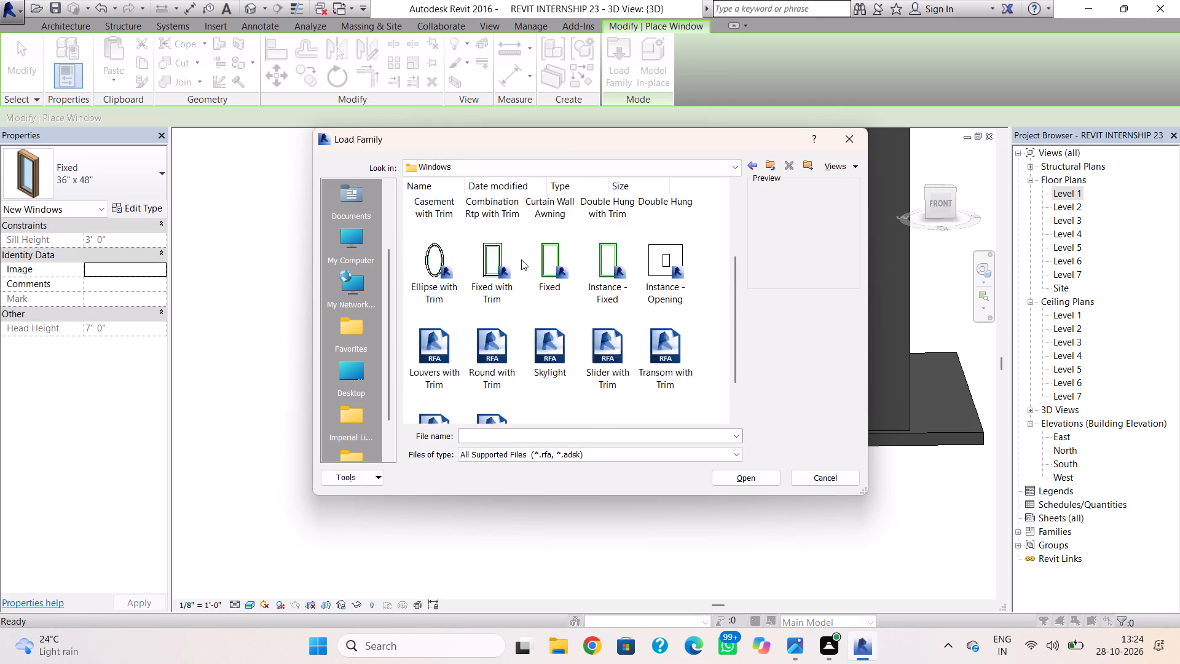
pyautogui.scroll(-1, 521, 259)
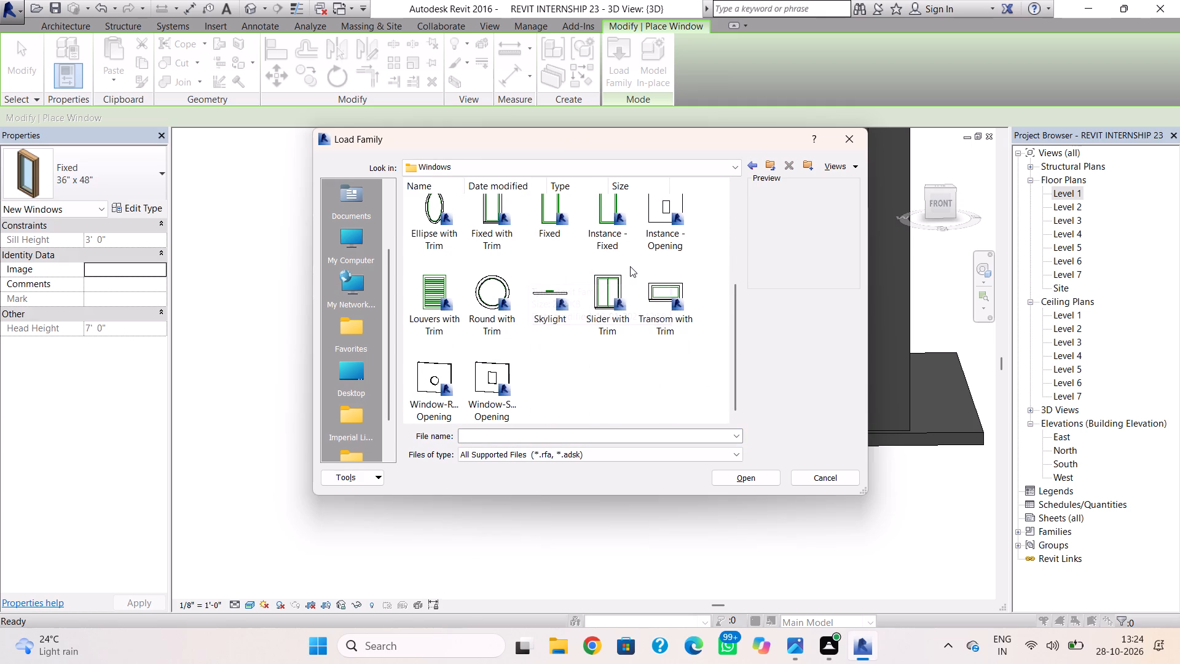
pyautogui.scroll(3, 630, 266)
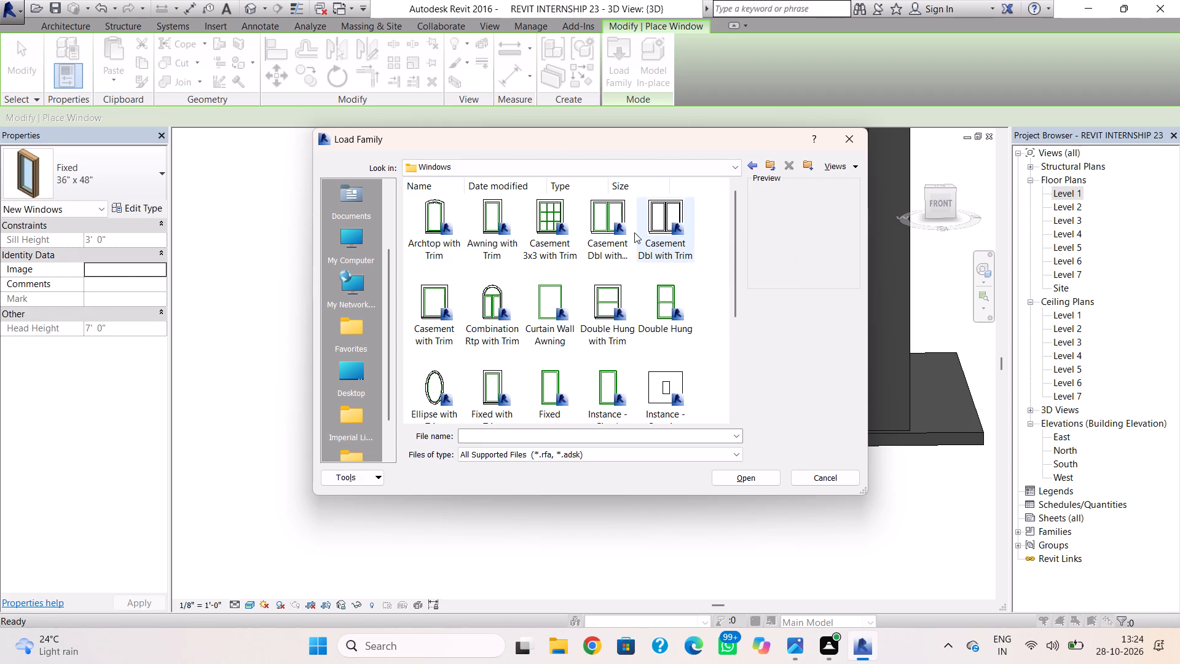
pyautogui.click(562, 221)
pyautogui.click(759, 476)
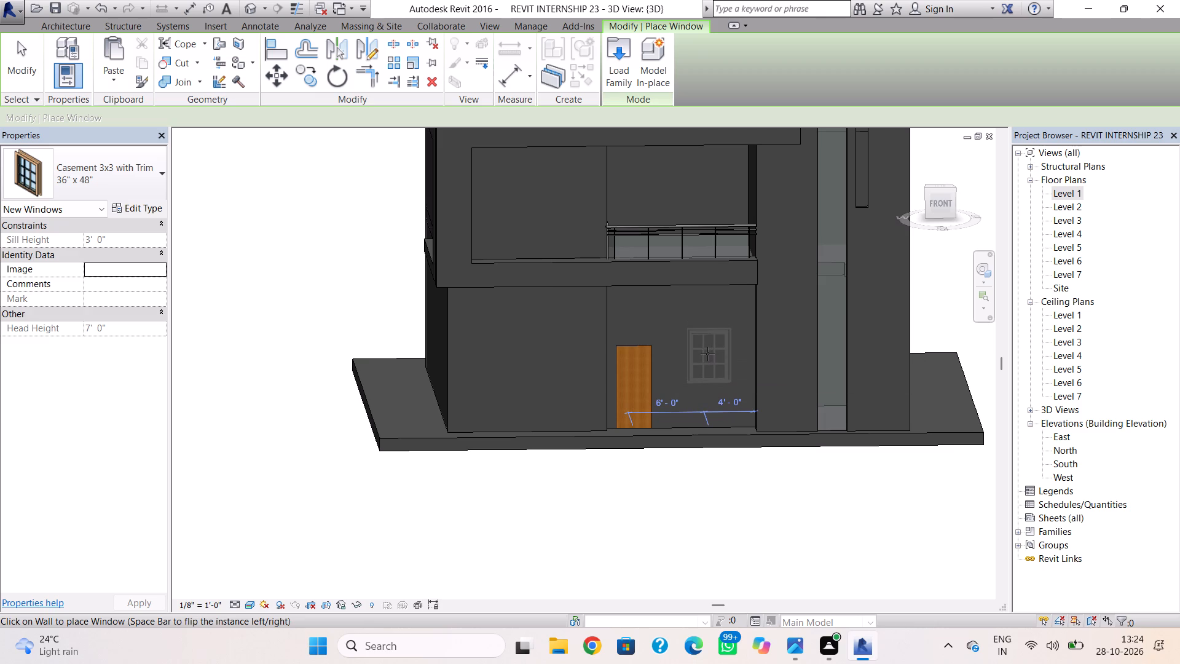
pyautogui.click(704, 354)
pyautogui.press('Escape')
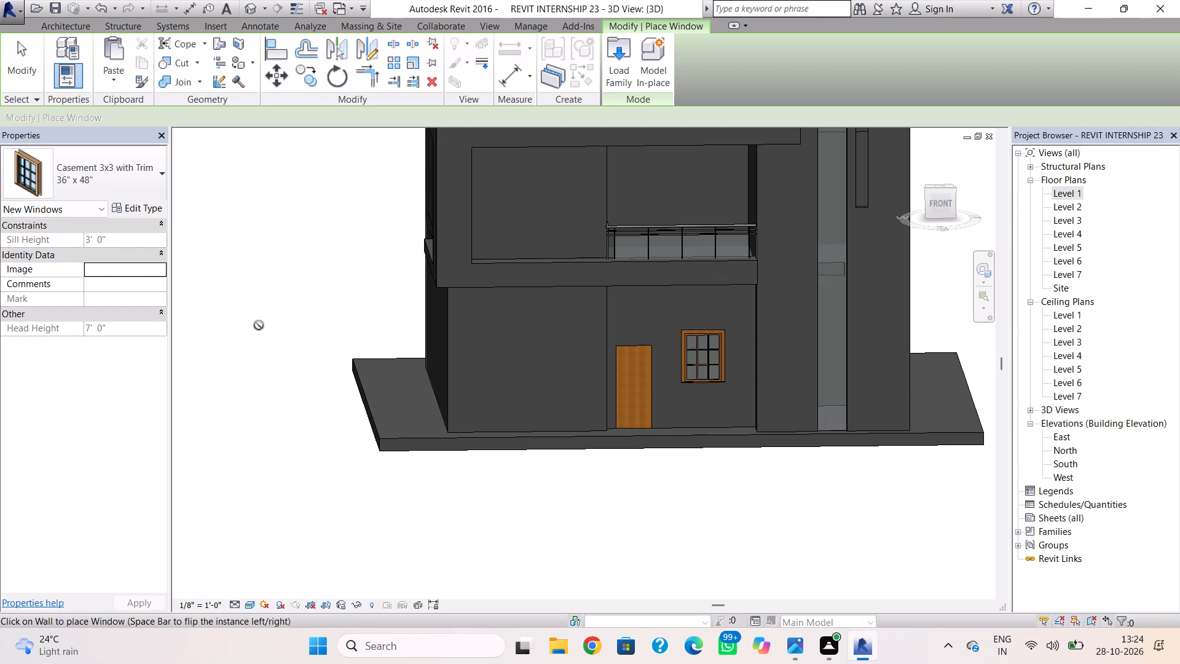
# Set the Casement 3x3 with Trim type's height to 6' and width to 5'.
pyautogui.click(151, 215)
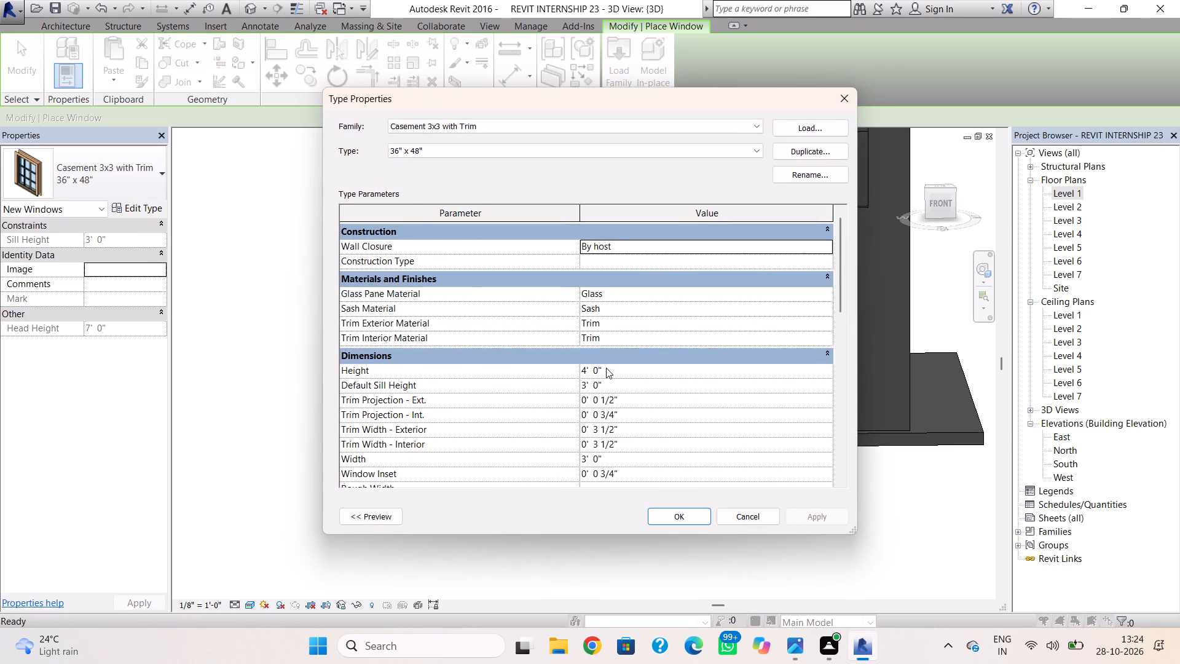
pyautogui.click(606, 368)
pyautogui.moveTo(625, 377); pyautogui.dragTo(598, 377)
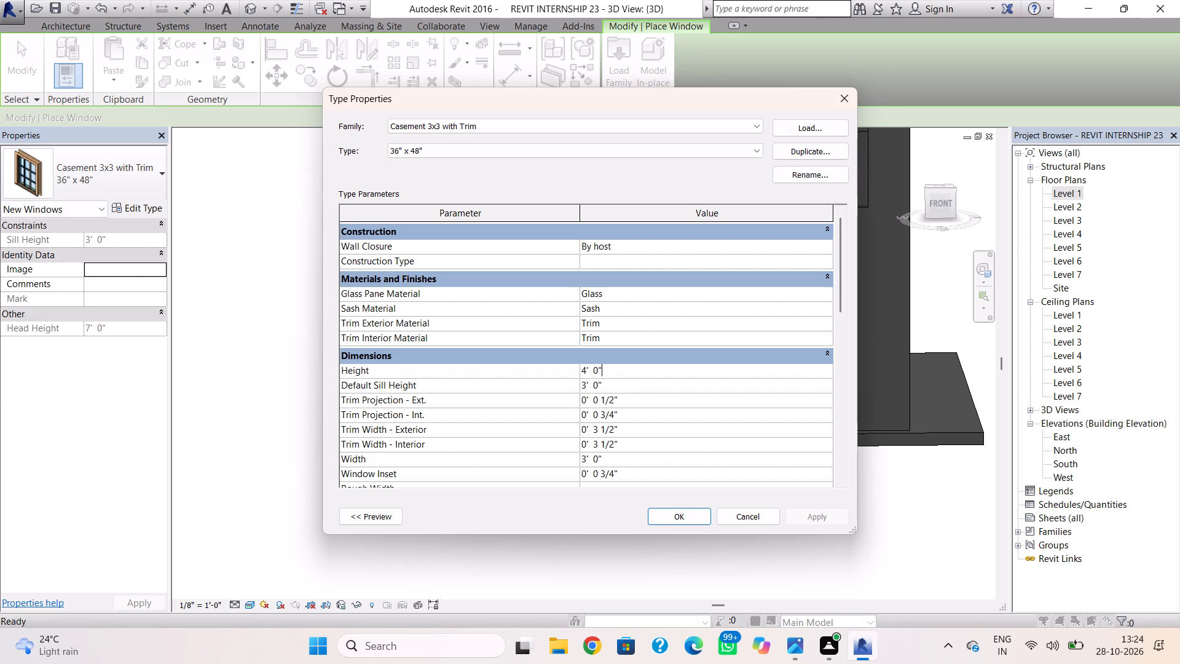
pyautogui.moveTo(598, 377); pyautogui.dragTo(564, 383)
pyautogui.press('6')
pyautogui.press("'")
pyautogui.scroll(-1, 611, 422)
pyautogui.click(612, 427)
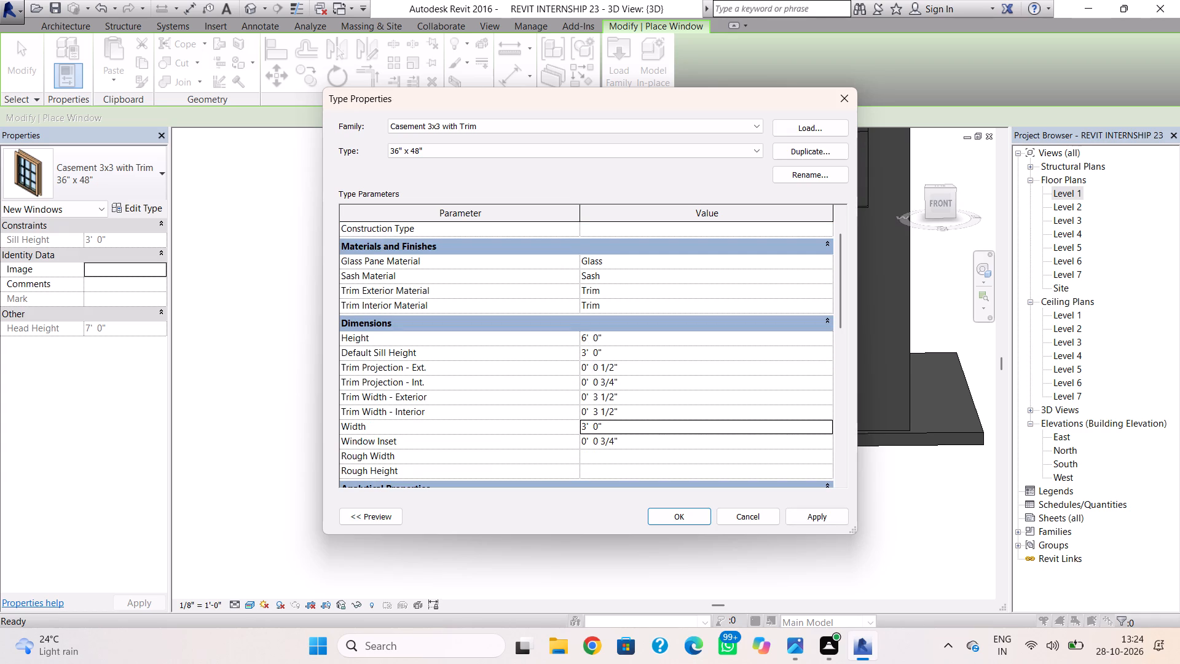
pyautogui.press('5')
pyautogui.press("'")
pyautogui.click(655, 509)
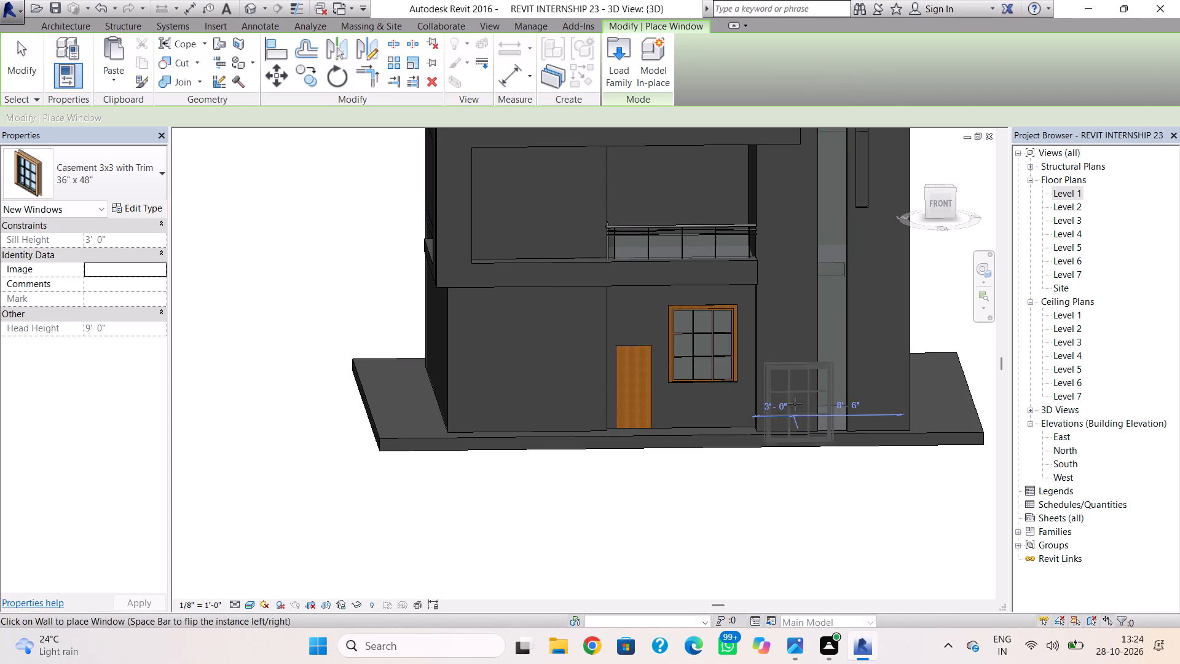
pyautogui.press('Escape')
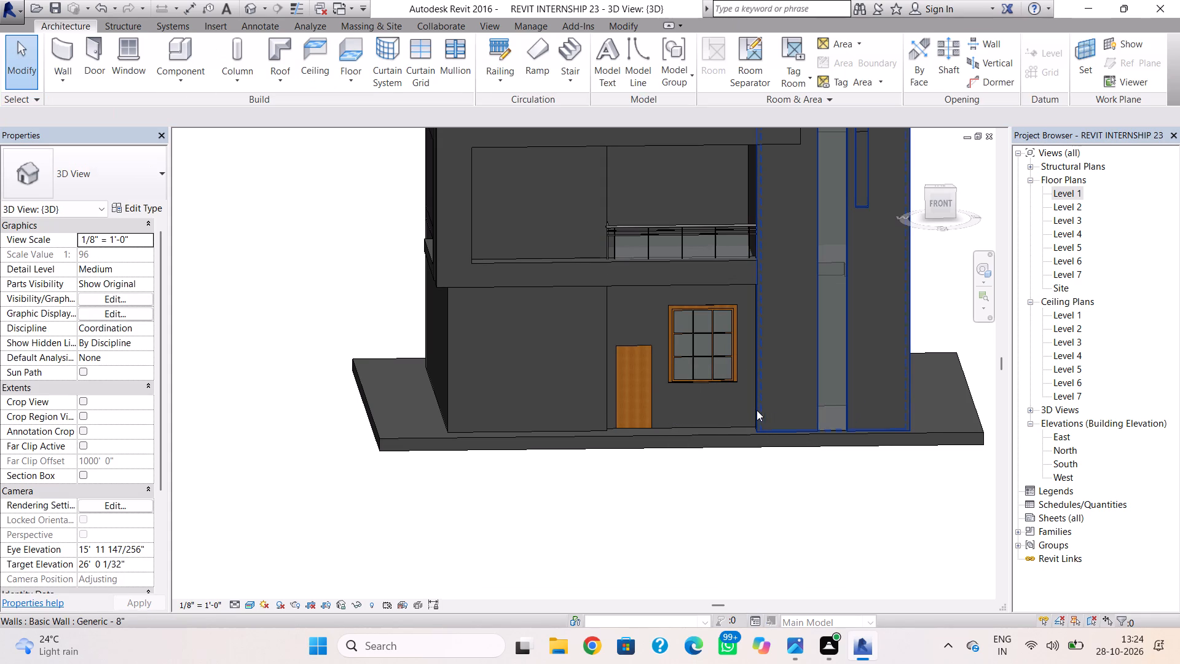
# Nudge the casement window down the recess wall until its head sits slightly above the door's.
pyautogui.click(730, 388)
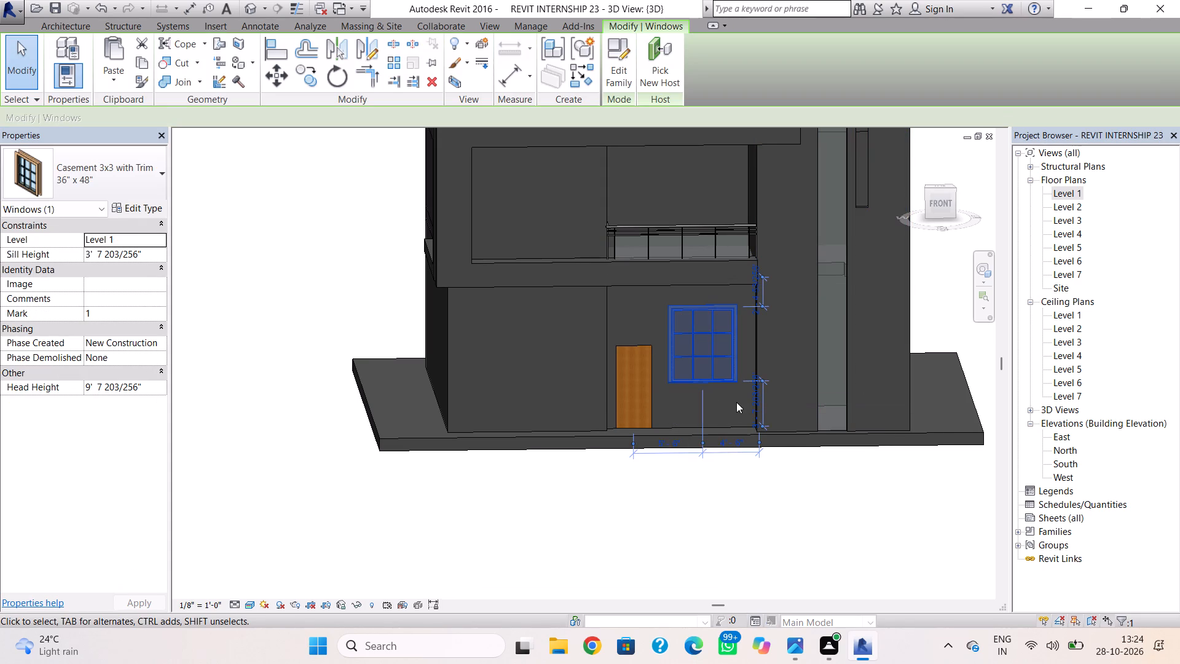
pyautogui.press('Down')
pyautogui.press('Down')
pyautogui.press('Down')
pyautogui.press('Down')
pyautogui.press('Down')
pyautogui.press('Down')
pyautogui.press('Down')
pyautogui.press('Down')
pyautogui.press('Down')
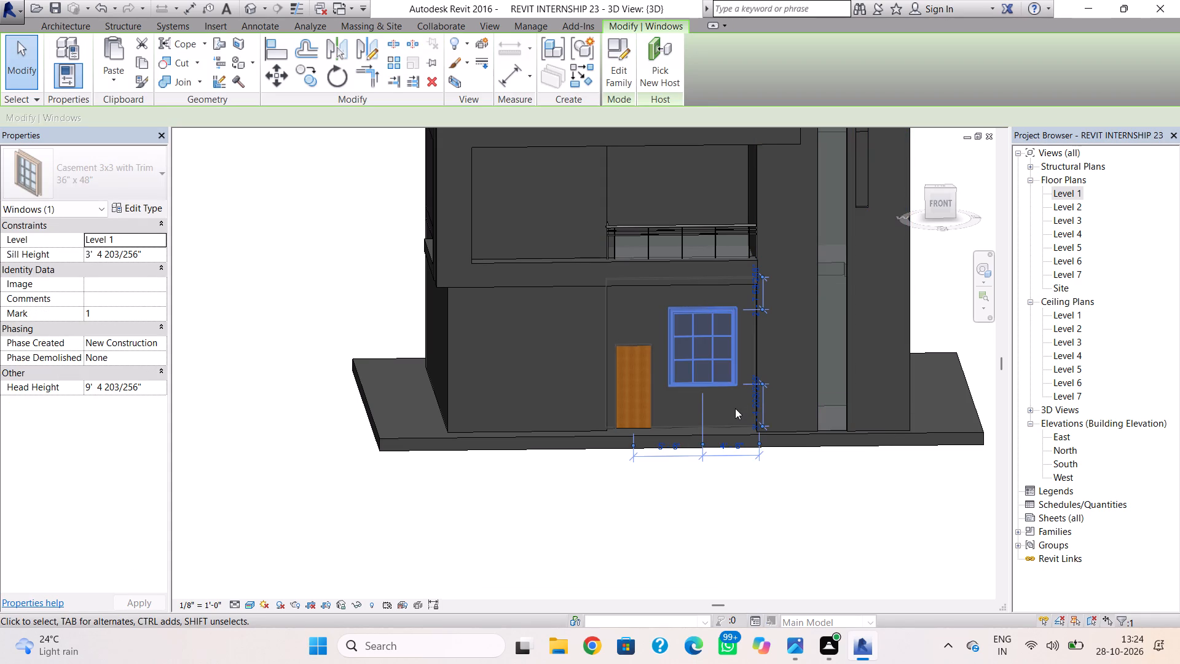
pyautogui.press('Down')
# Nudge the recess wall's single-panel door up to a sill height of 6".
pyautogui.click(650, 385)
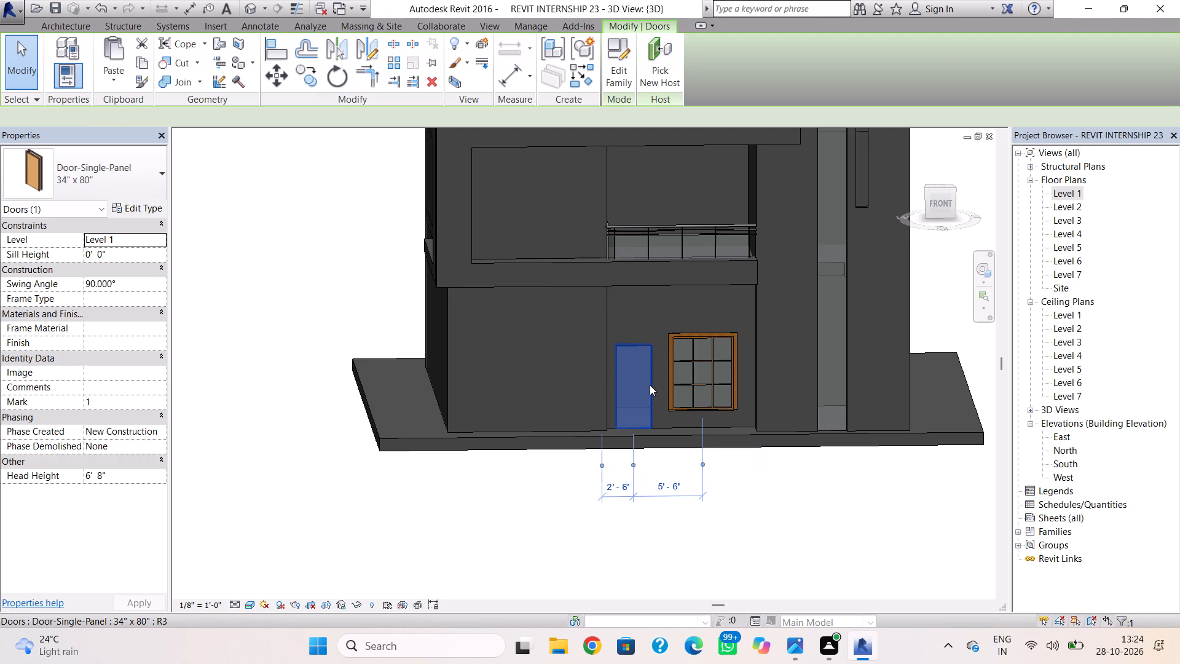
pyautogui.press('Up')
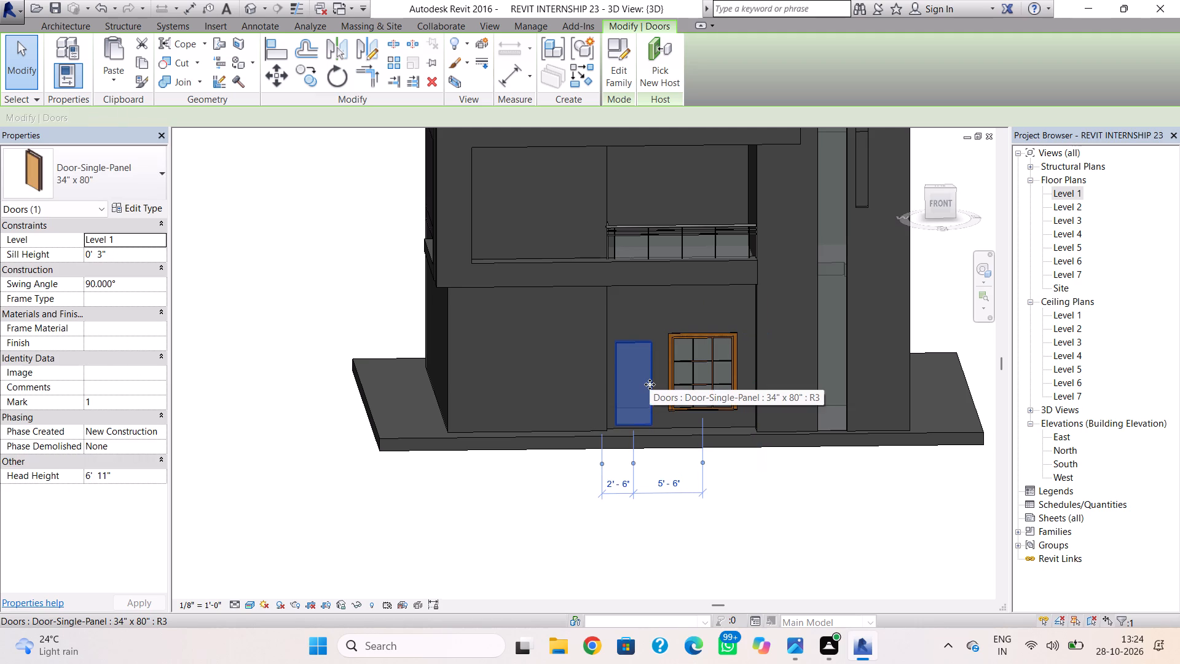
pyautogui.press('Up')
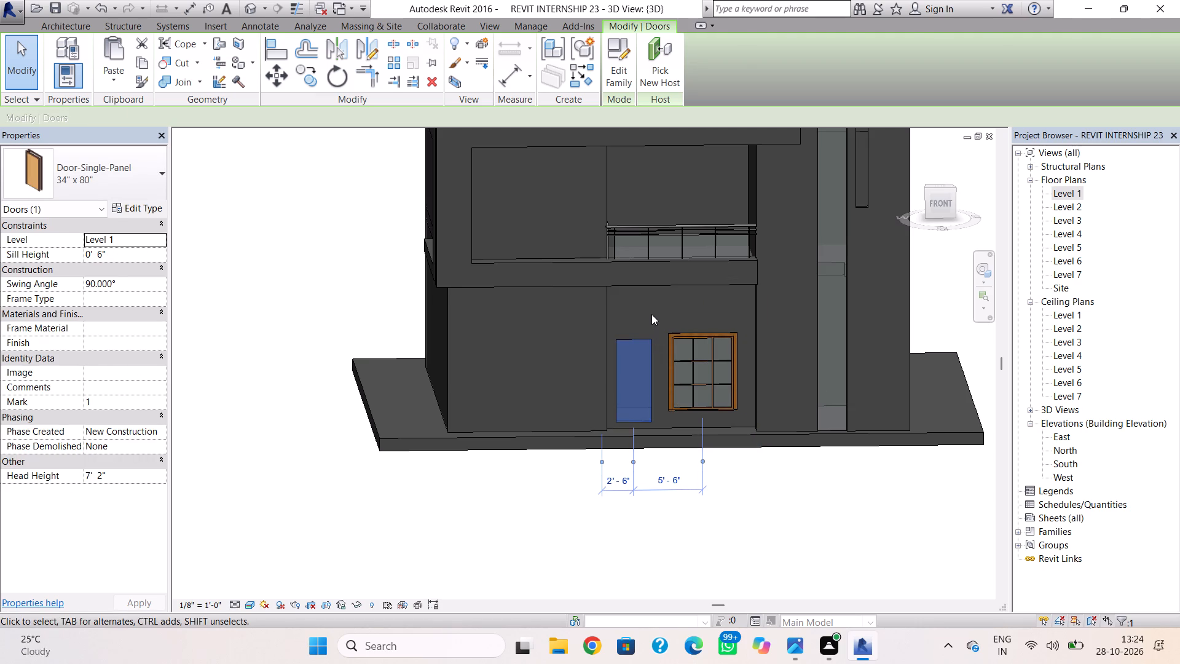
pyautogui.click(651, 312)
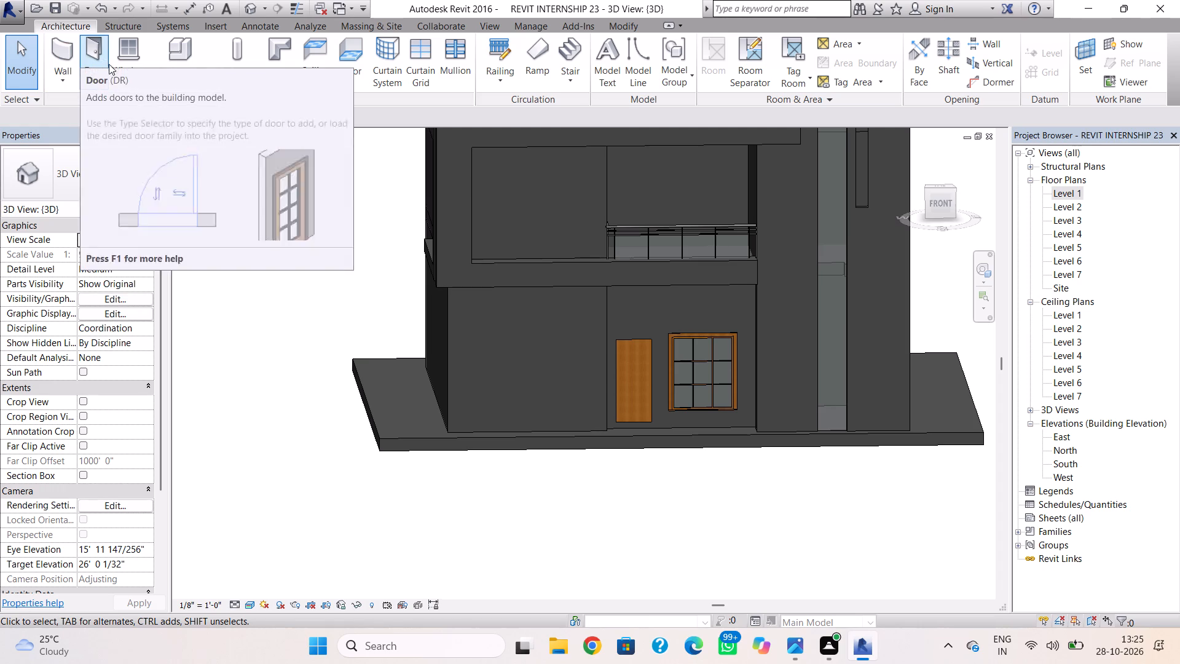
# Open the profile of the two-storey front wall beside the door for editing, ready to sketch rectangles in front view.
pyautogui.click(606, 306)
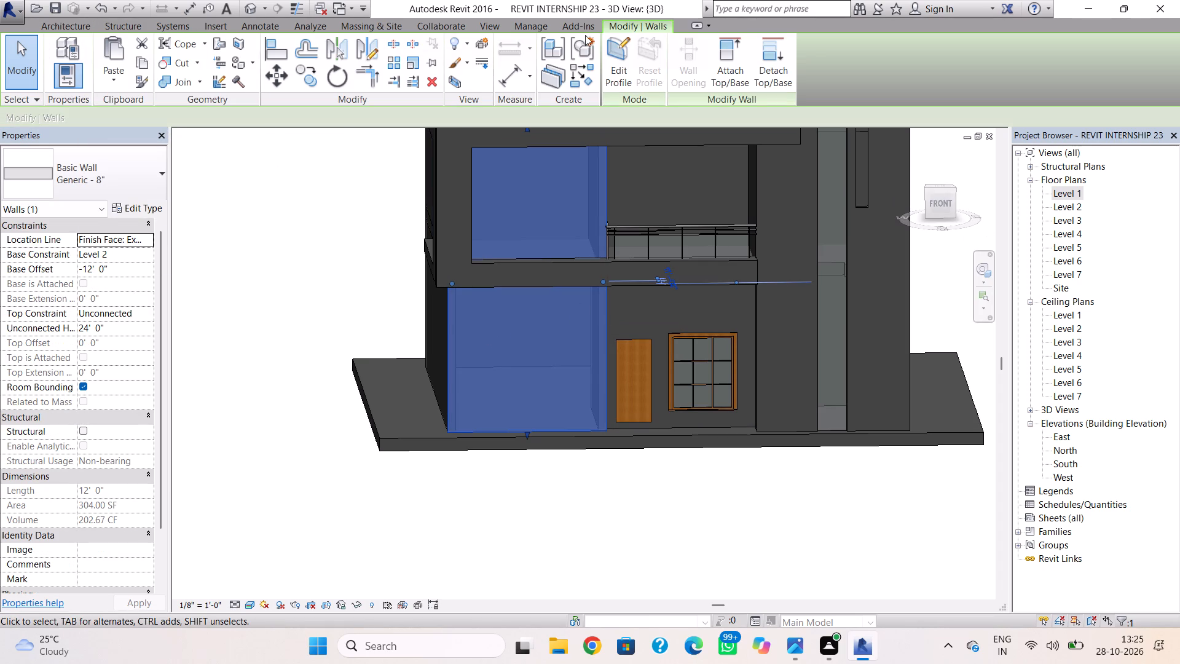
pyautogui.click(619, 49)
pyautogui.scroll(-1, 529, 267)
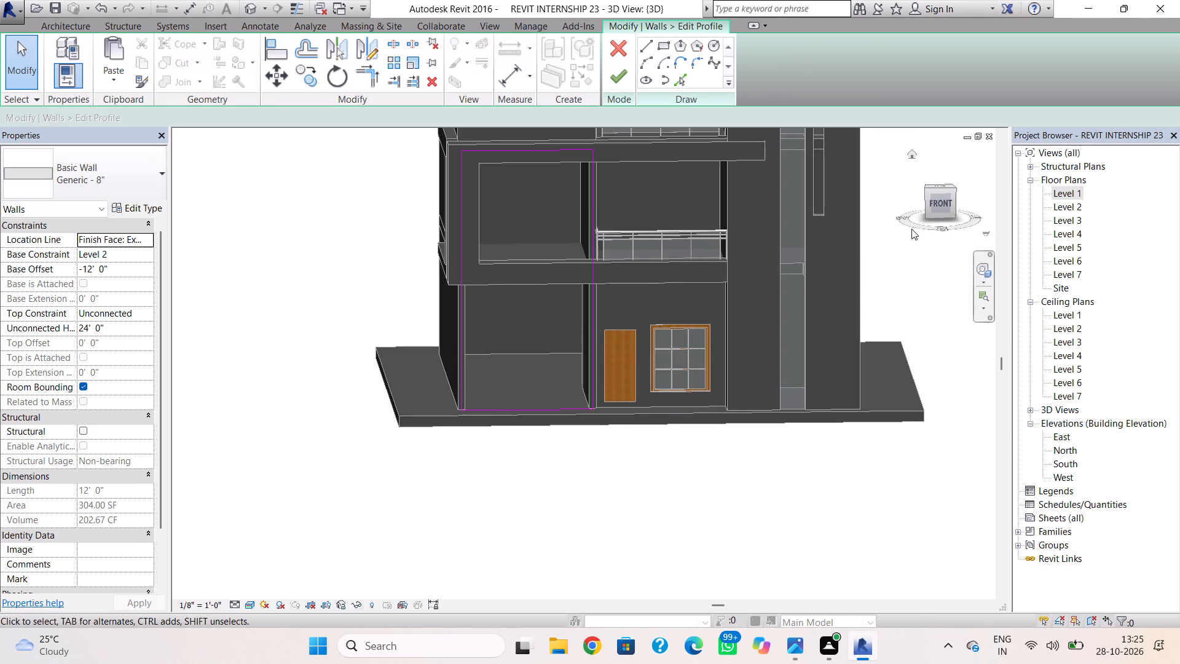
pyautogui.click(934, 210)
pyautogui.scroll(4, 380, 302)
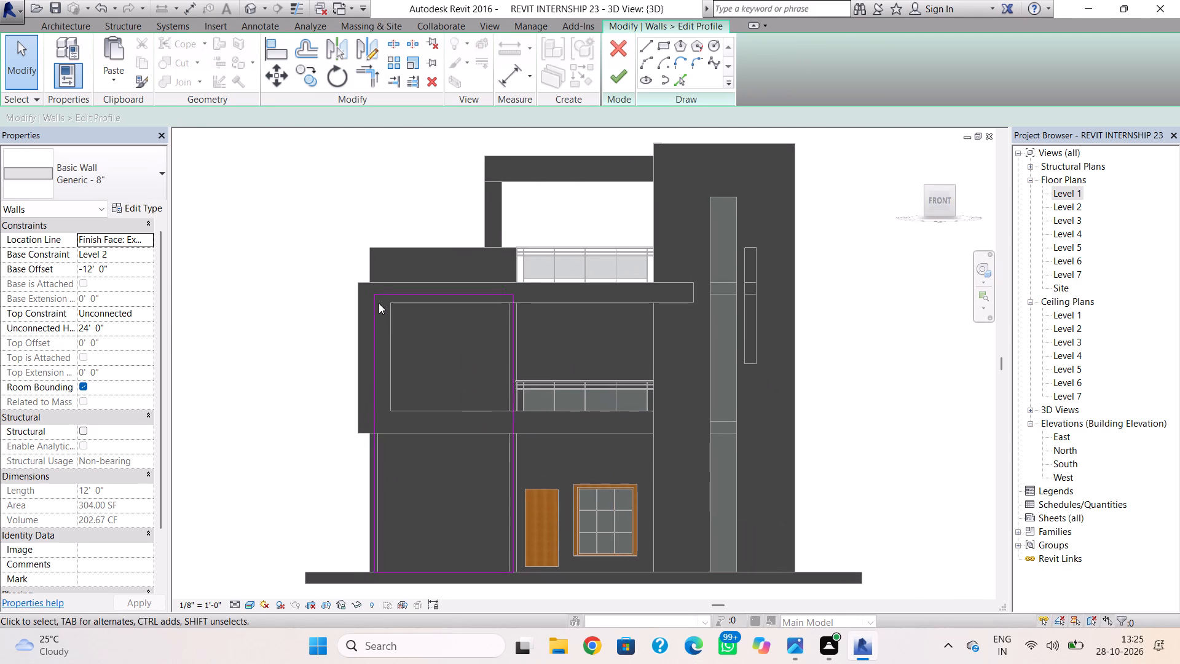
pyautogui.moveTo(396, 293); pyautogui.dragTo(427, 196, button='middle')
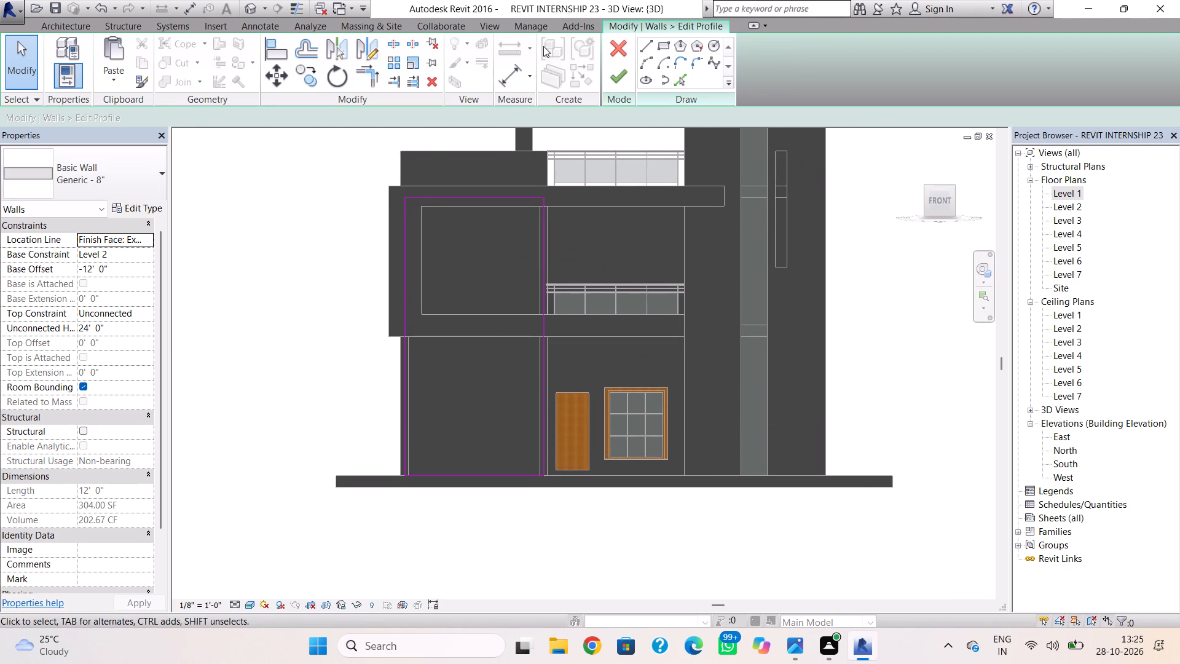
pyautogui.click(668, 52)
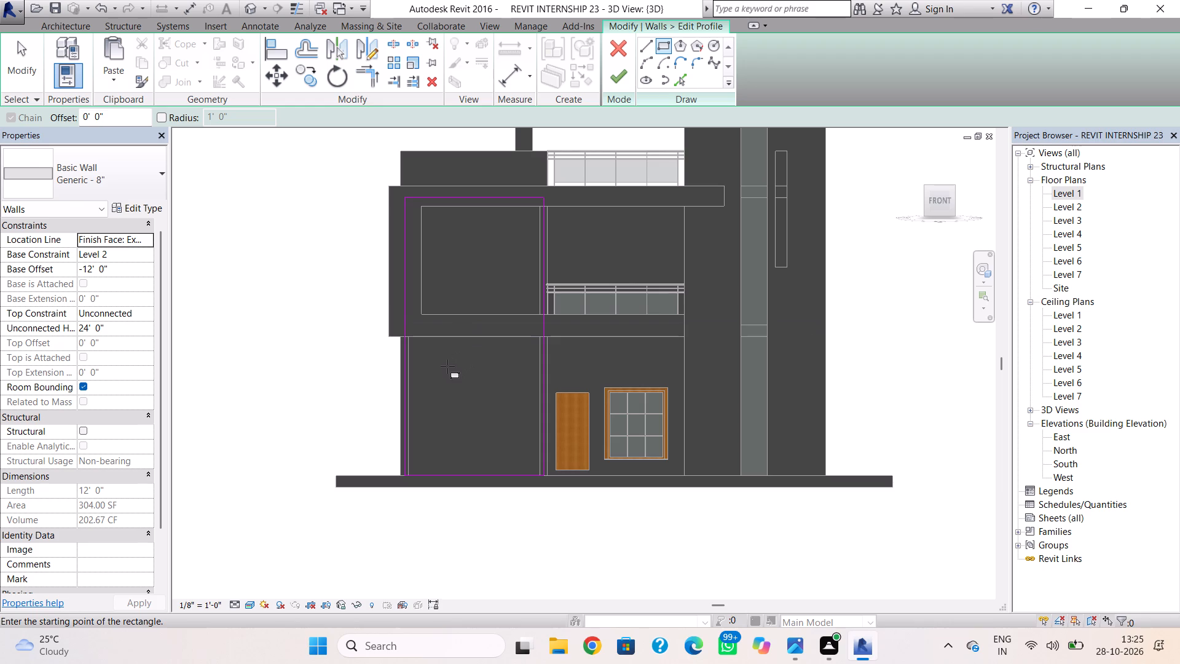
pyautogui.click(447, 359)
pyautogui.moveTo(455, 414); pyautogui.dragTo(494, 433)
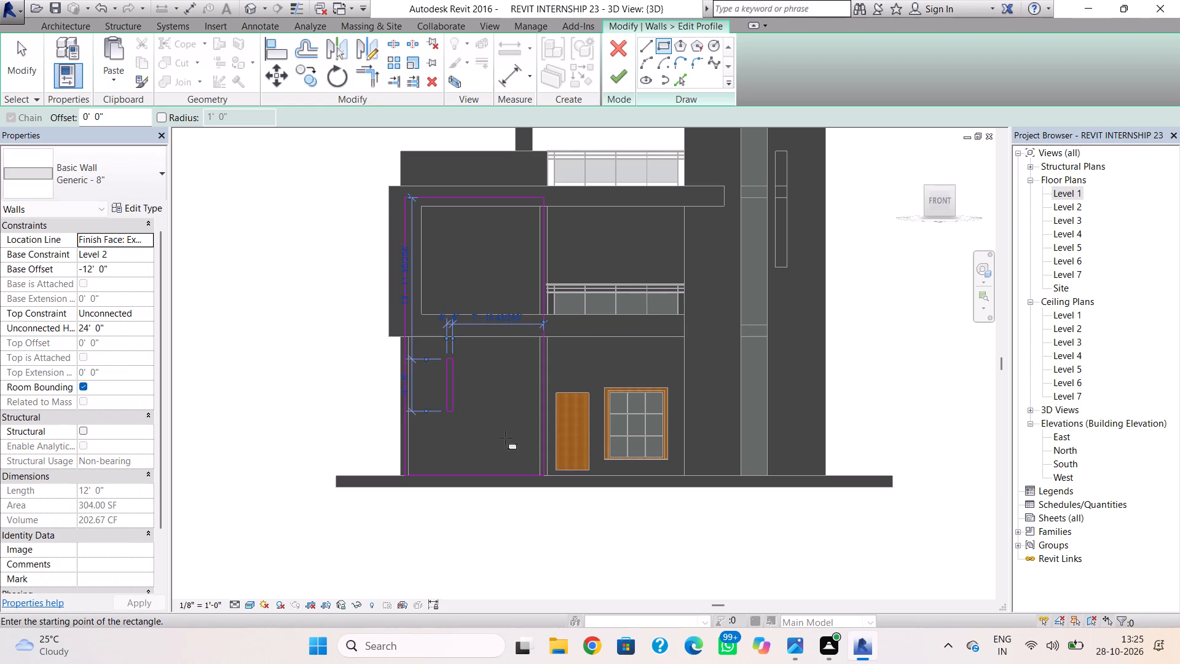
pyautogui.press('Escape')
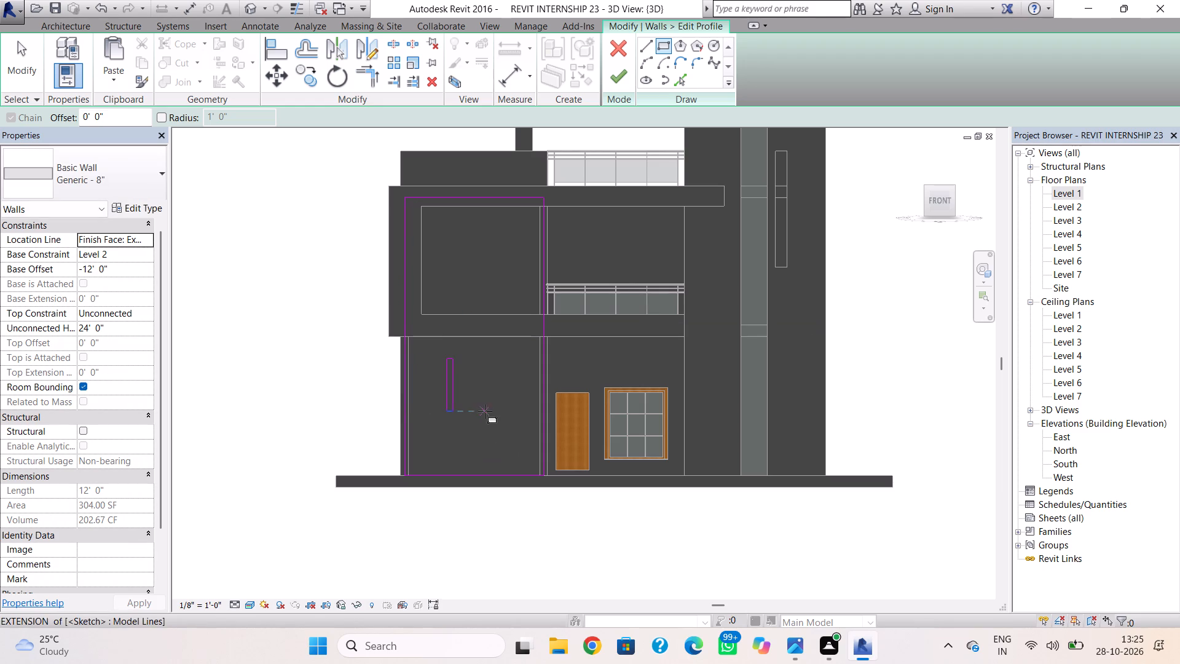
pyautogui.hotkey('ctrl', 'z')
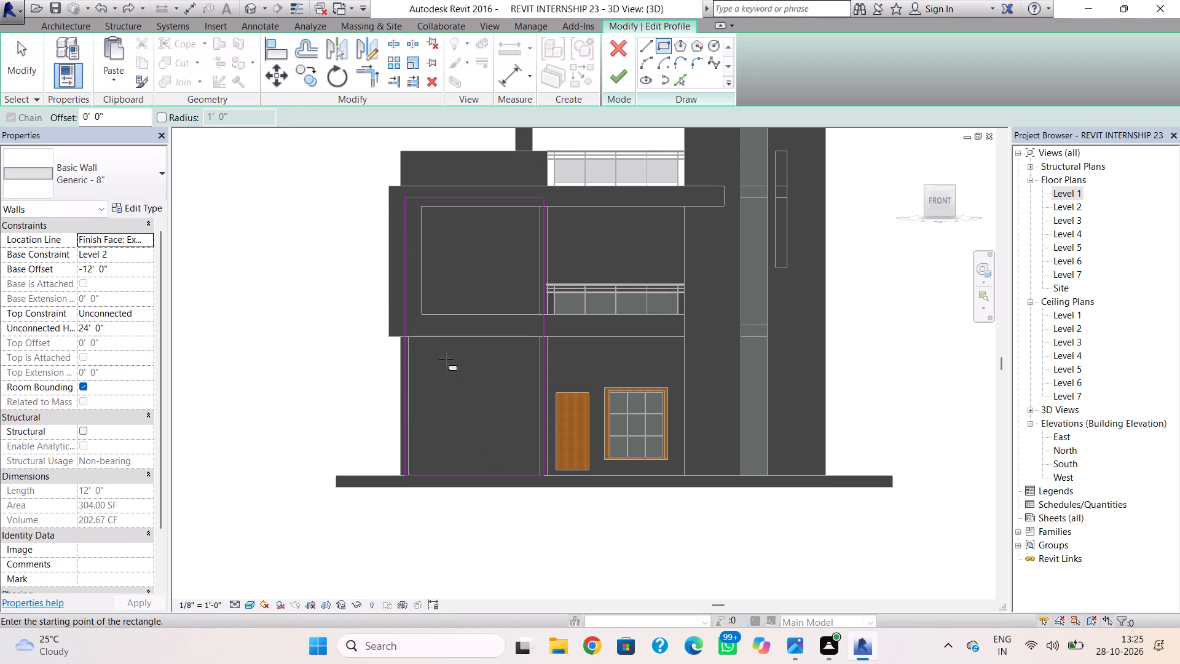
# Sketch a 7' high rectangular opening in the wall's Level 1 part and nudge its left edge outward to a 6' 4" width.
pyautogui.click(446, 358)
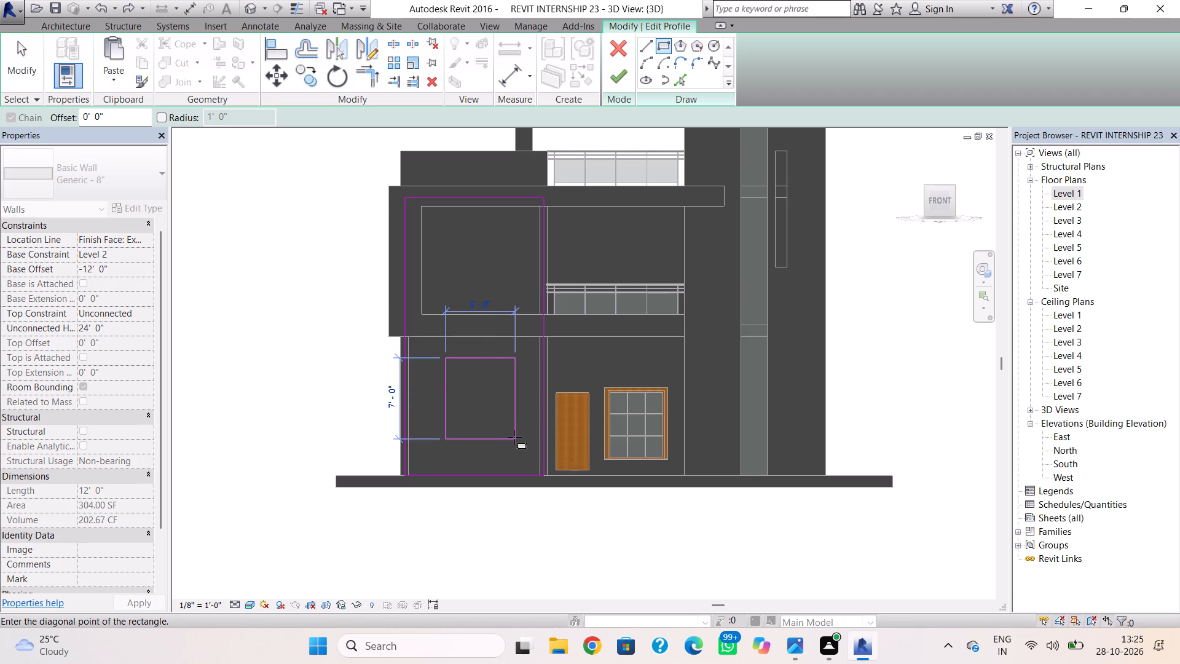
pyautogui.click(516, 441)
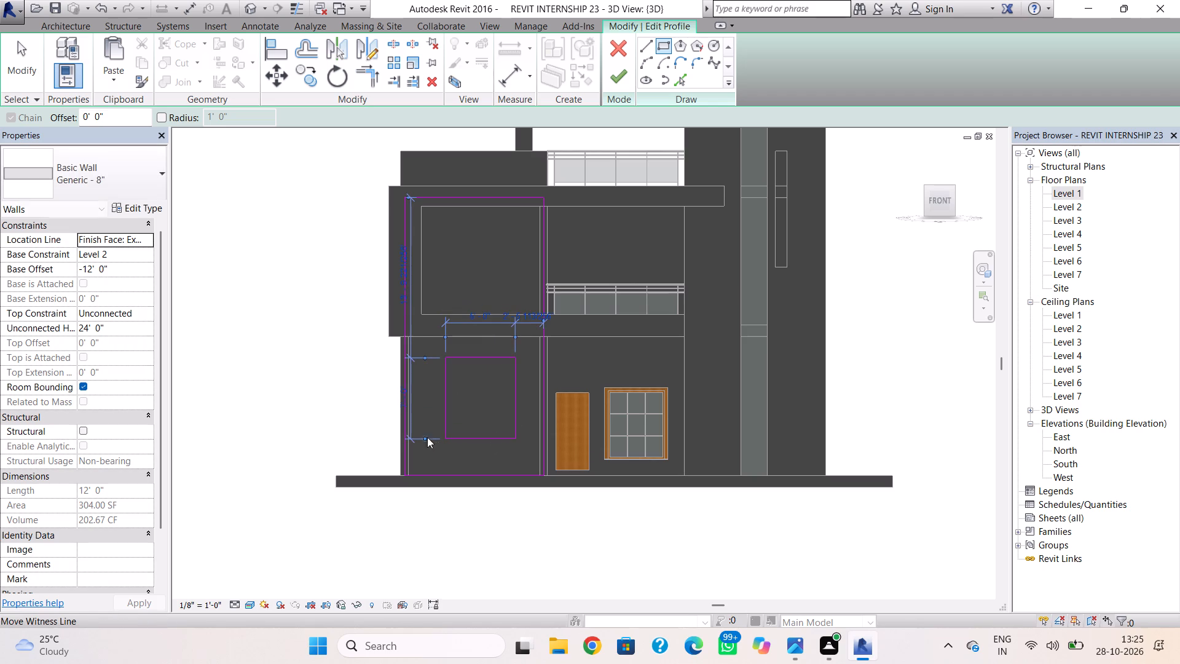
pyautogui.press('Escape')
pyautogui.press('Escape')
pyautogui.click(442, 425)
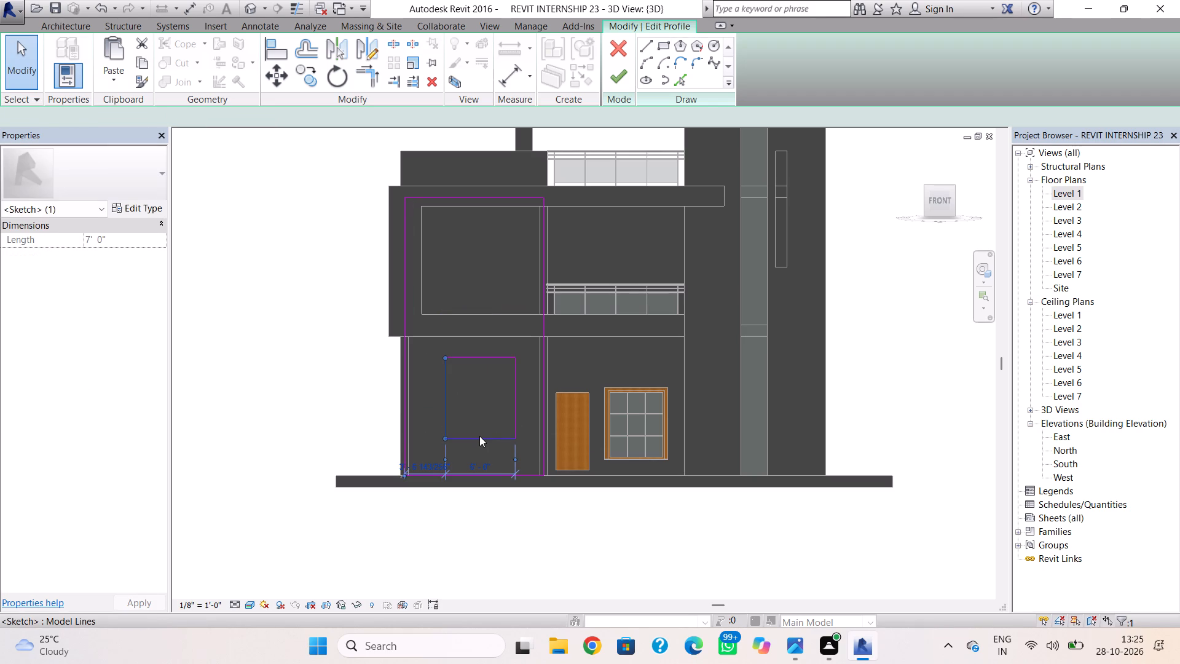
pyautogui.press('Left')
pyautogui.click(445, 283)
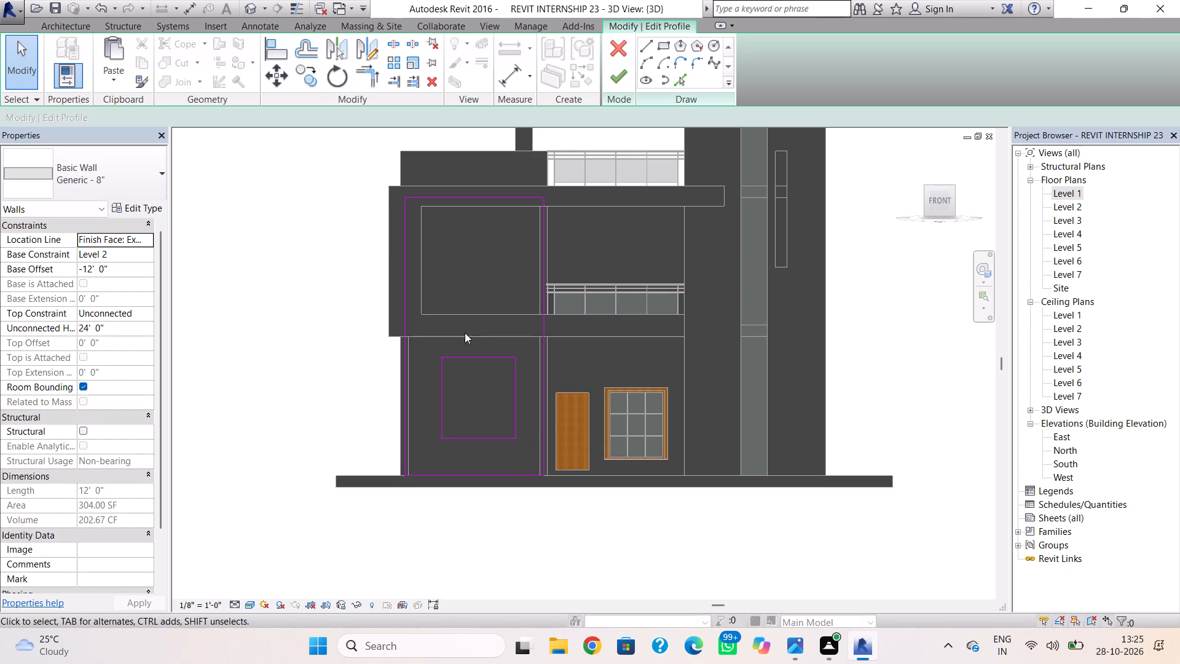
# Sketch a matching 6' 4" wide opening above, inside the upper frame, nudge its bottom edge up slightly, and finish the wall profile.
pyautogui.click(659, 44)
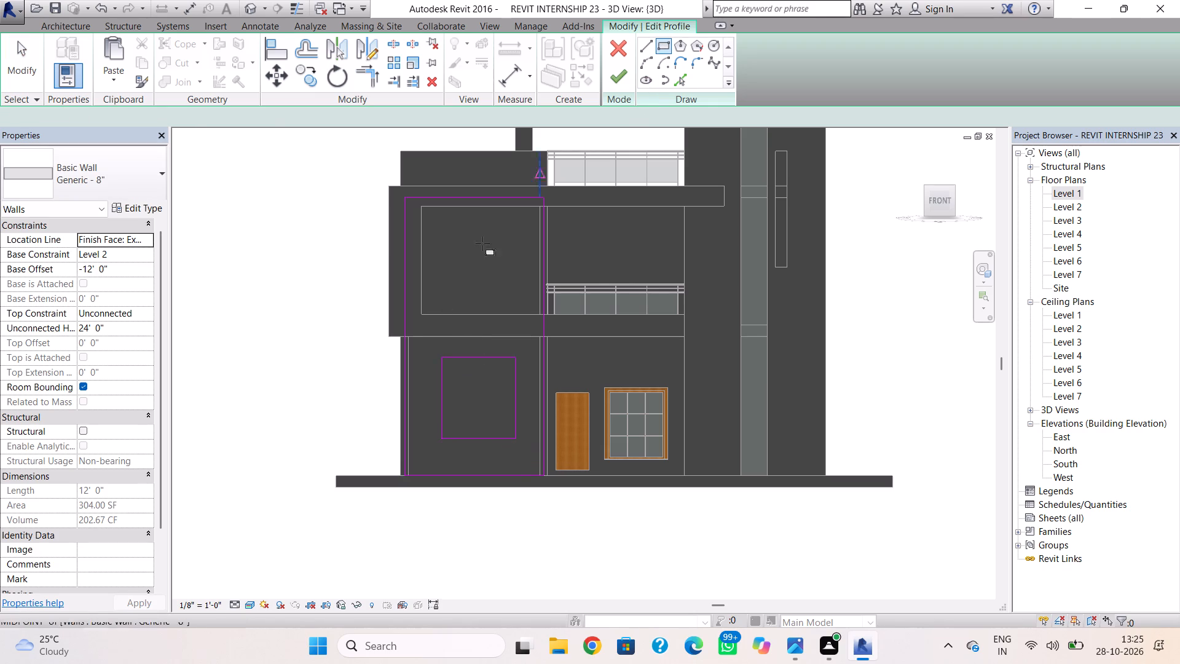
pyautogui.click(436, 304)
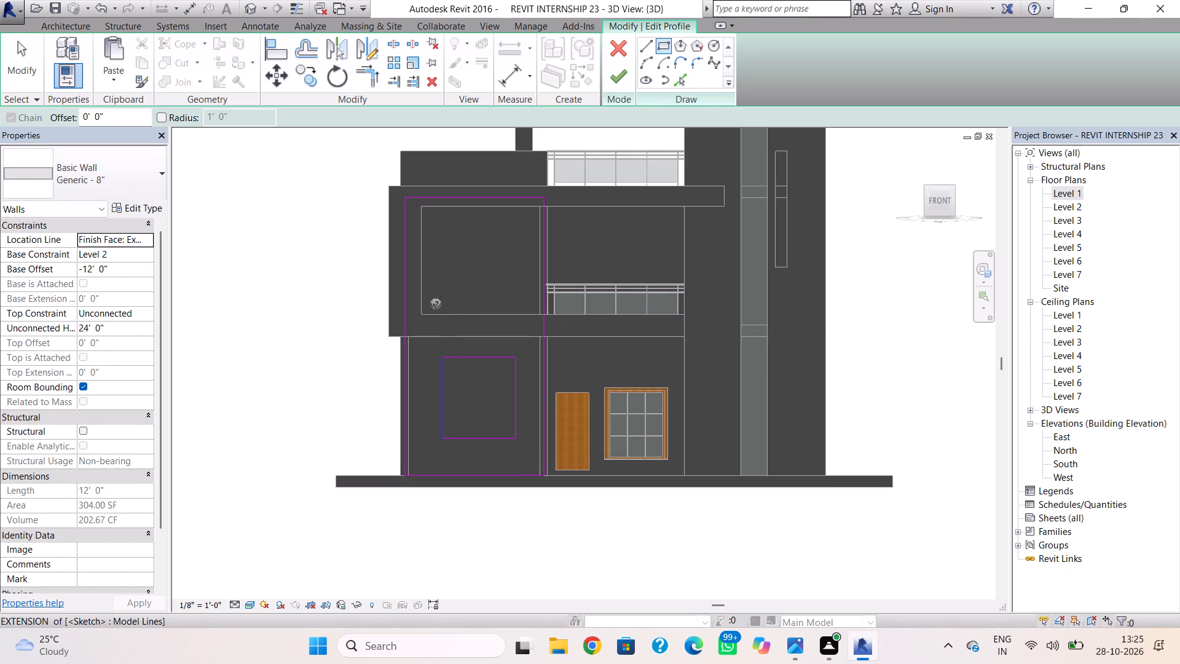
pyautogui.click(516, 223)
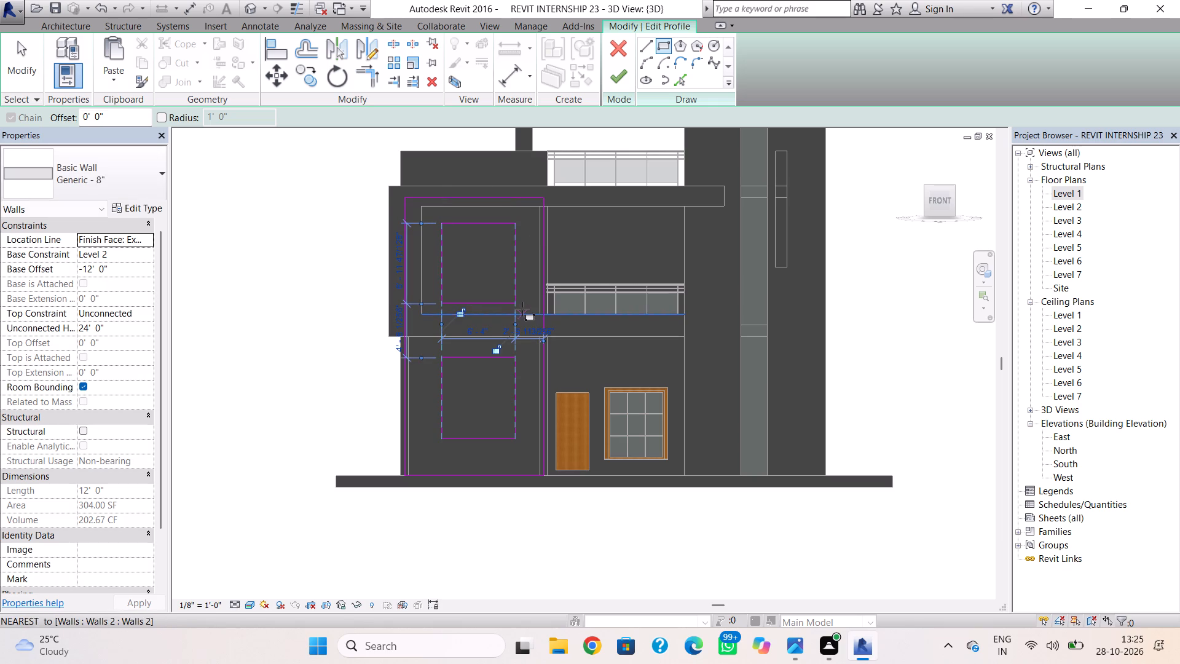
pyautogui.press('Escape')
pyautogui.press('Escape')
pyautogui.click(491, 300)
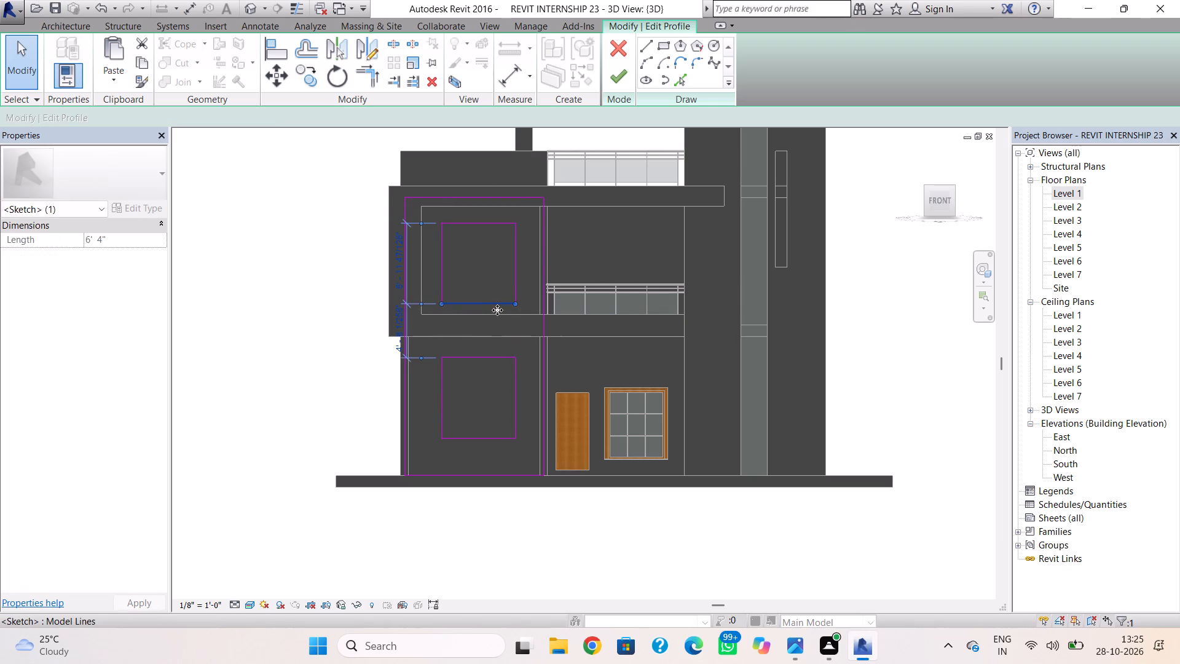
pyautogui.press('Up')
pyautogui.click(514, 321)
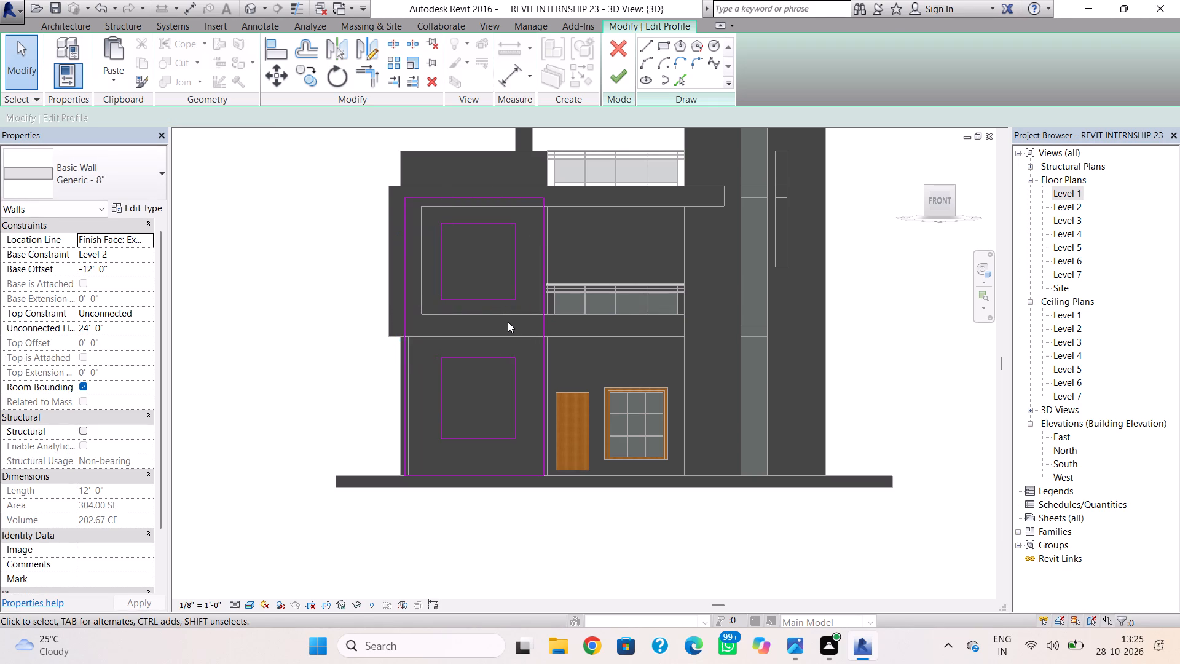
pyautogui.click(473, 352)
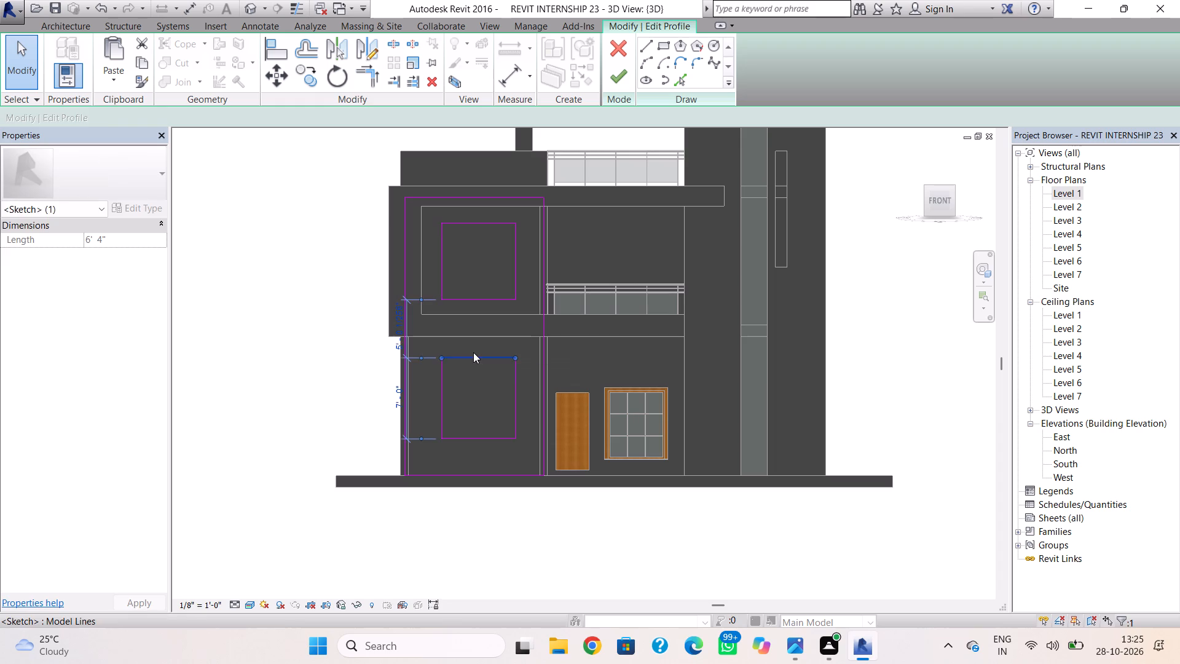
pyautogui.click(540, 310)
pyautogui.click(614, 87)
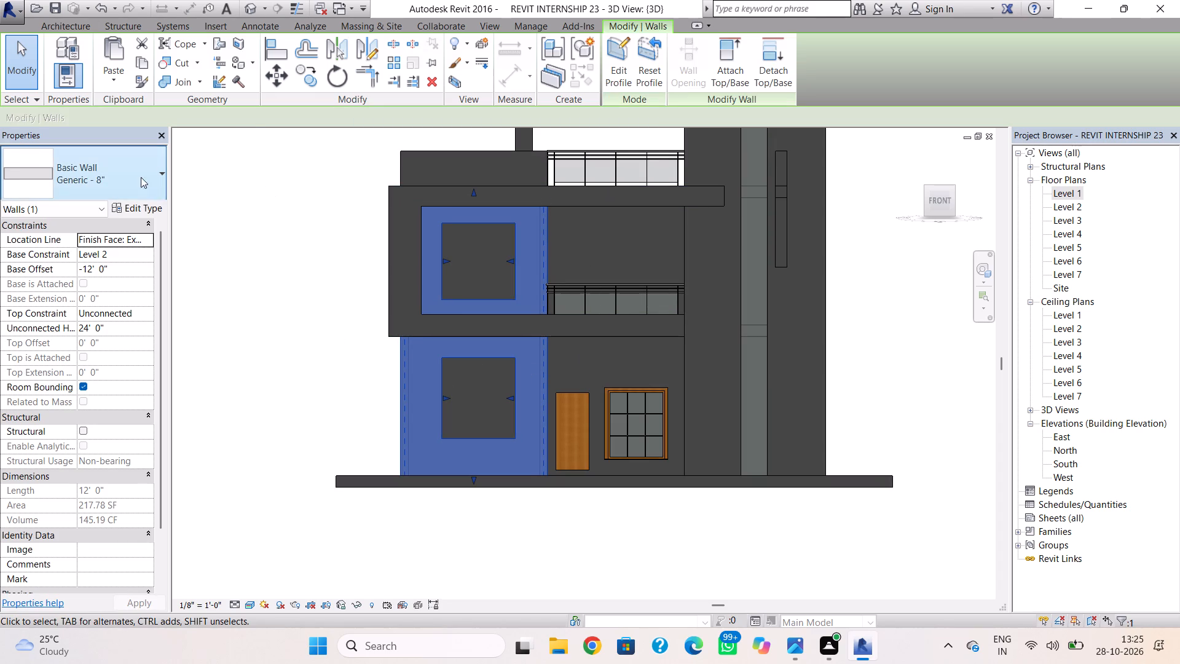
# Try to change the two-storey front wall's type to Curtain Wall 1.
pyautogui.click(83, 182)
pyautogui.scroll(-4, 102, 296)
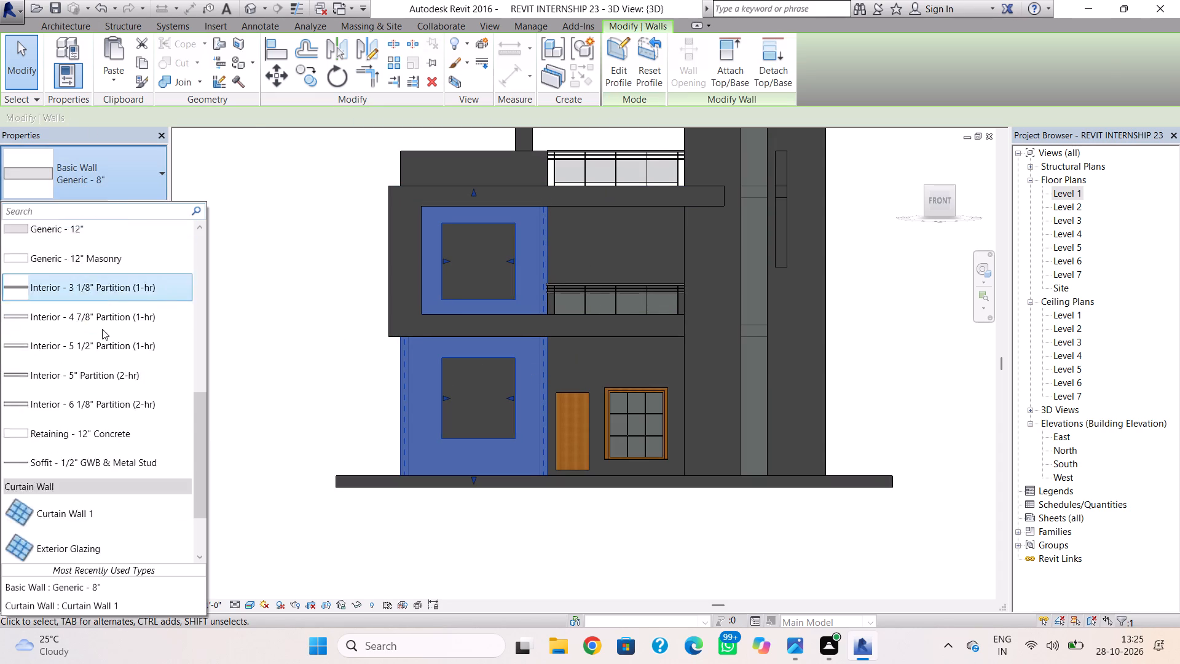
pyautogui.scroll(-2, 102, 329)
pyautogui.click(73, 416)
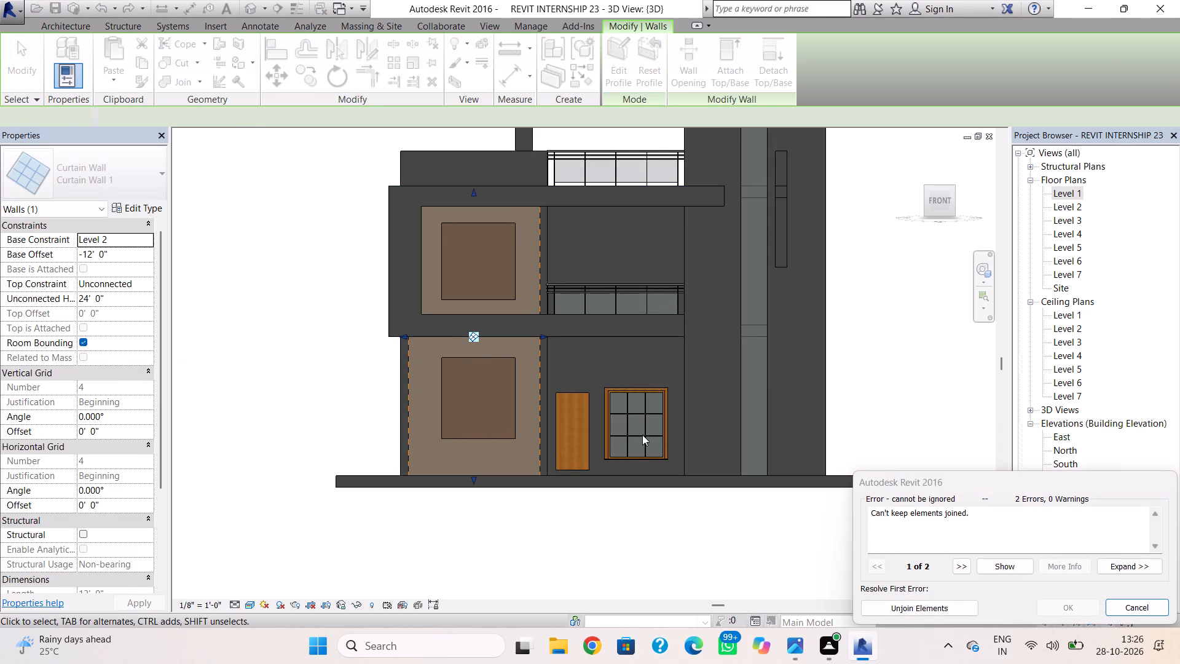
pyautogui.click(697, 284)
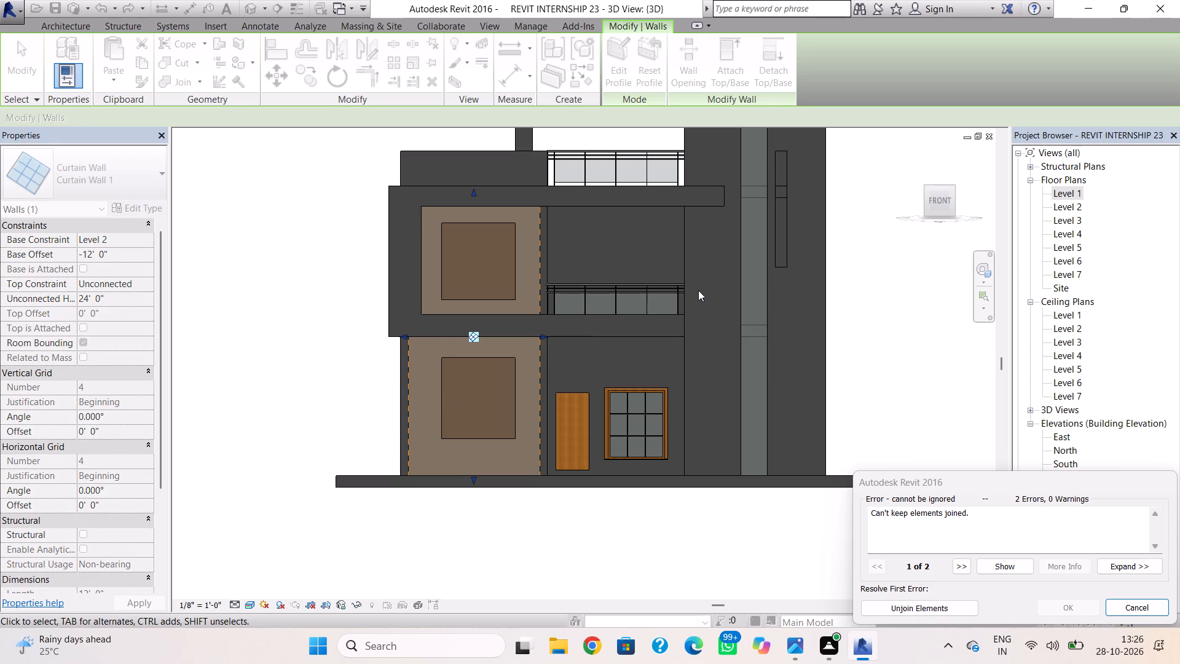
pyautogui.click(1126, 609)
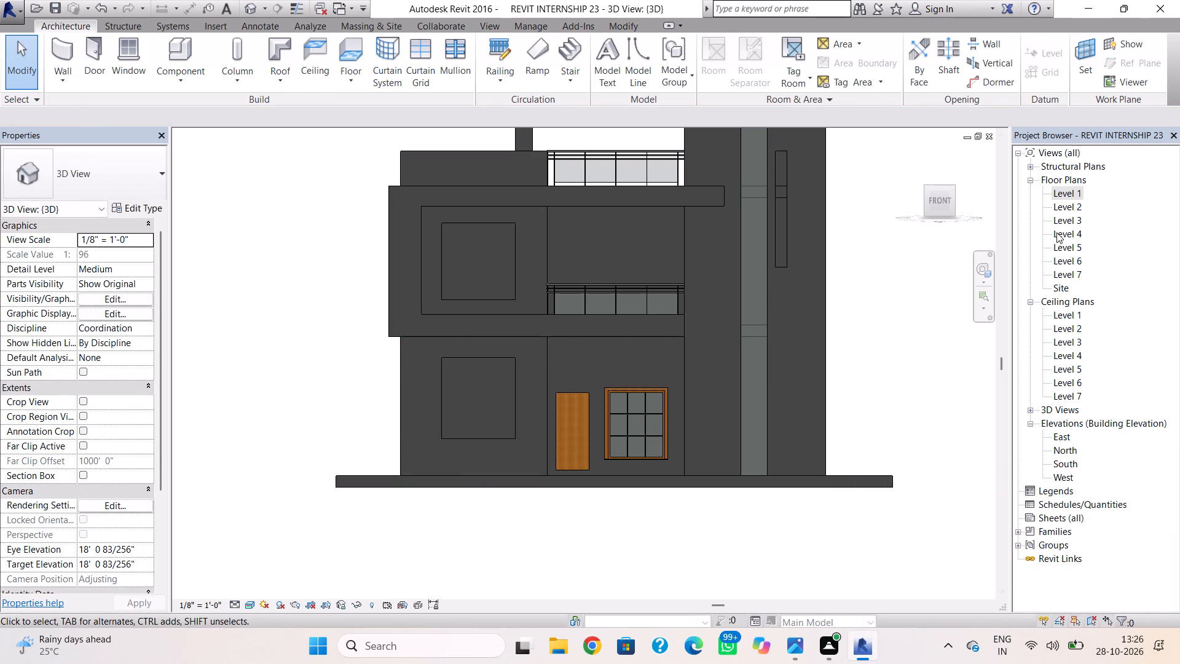
# Draw a Curtain Wall 1 segment with 12' unconnected height across the front wall's new opening in the Level 2 floor plan.
pyautogui.doubleClick(1064, 200)
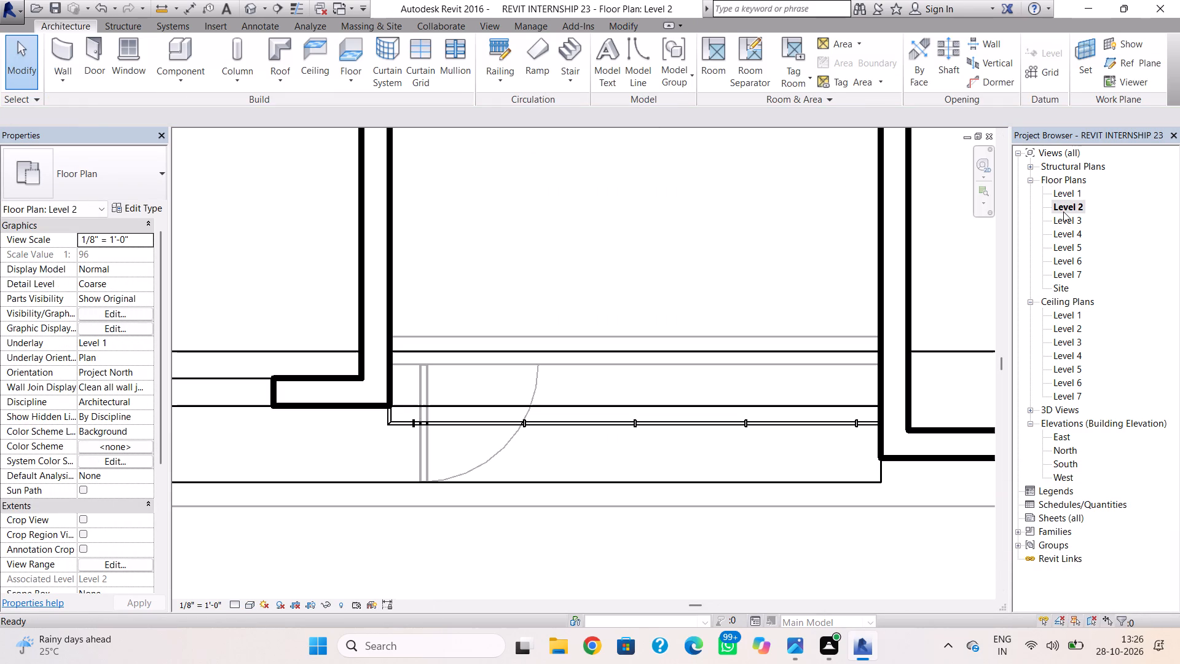
pyautogui.scroll(-4, 527, 473)
pyautogui.scroll(-1, 351, 496)
pyautogui.moveTo(351, 496); pyautogui.dragTo(432, 469, button='middle')
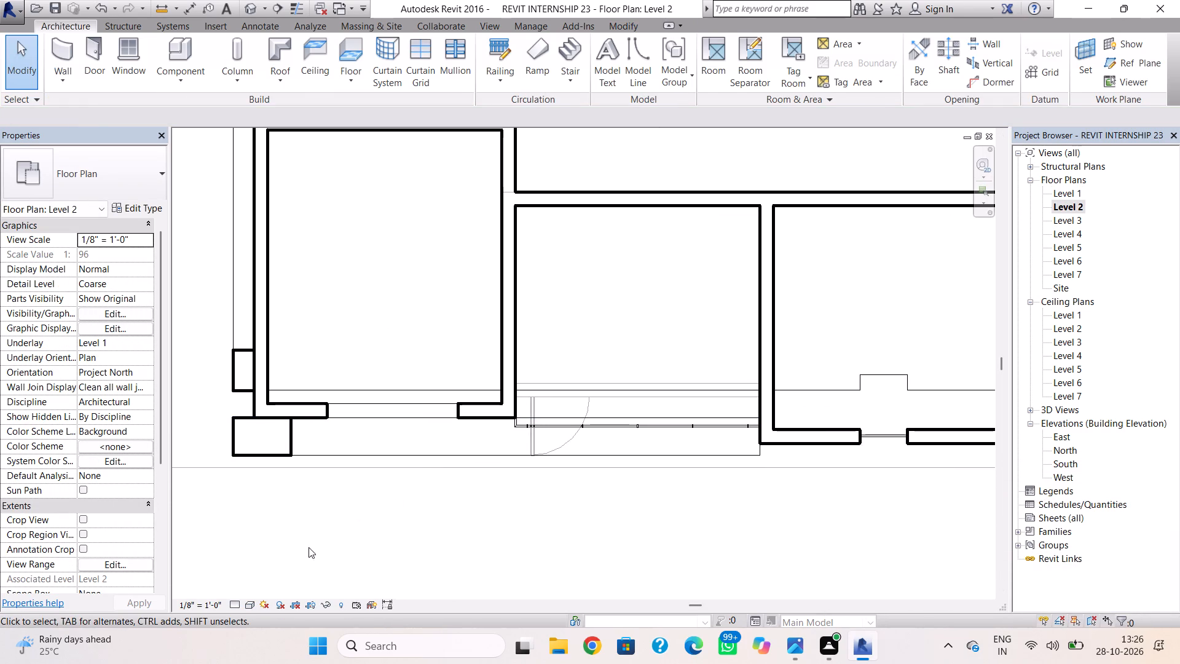
pyautogui.click(73, 52)
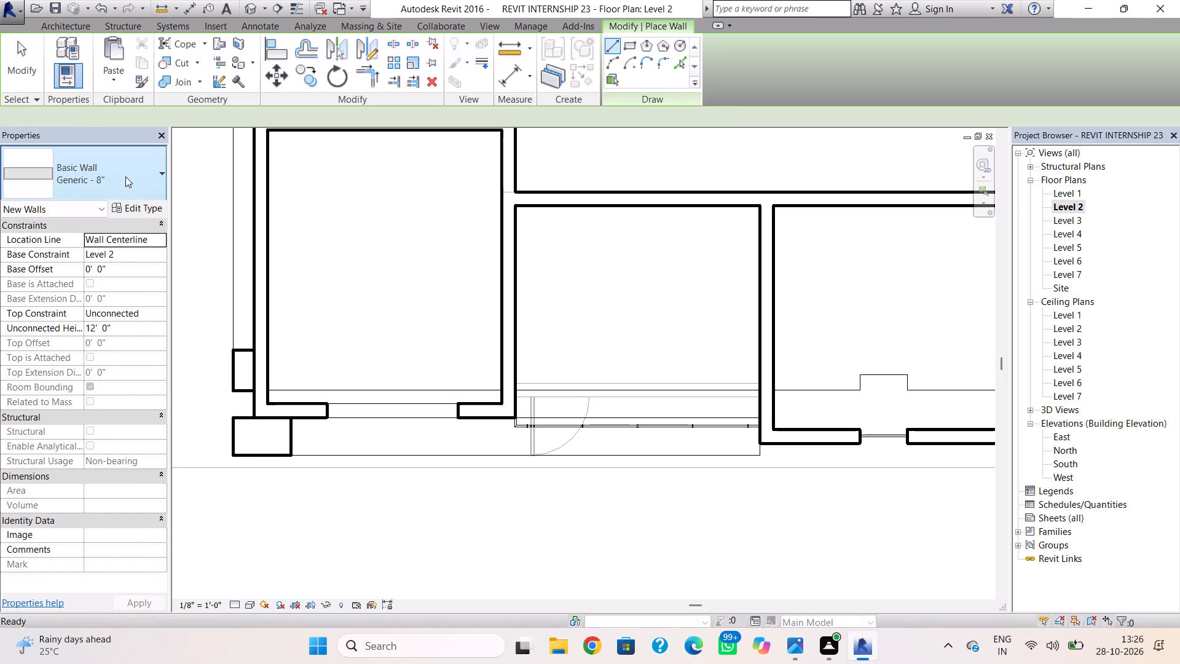
pyautogui.click(108, 178)
pyautogui.scroll(-3, 120, 446)
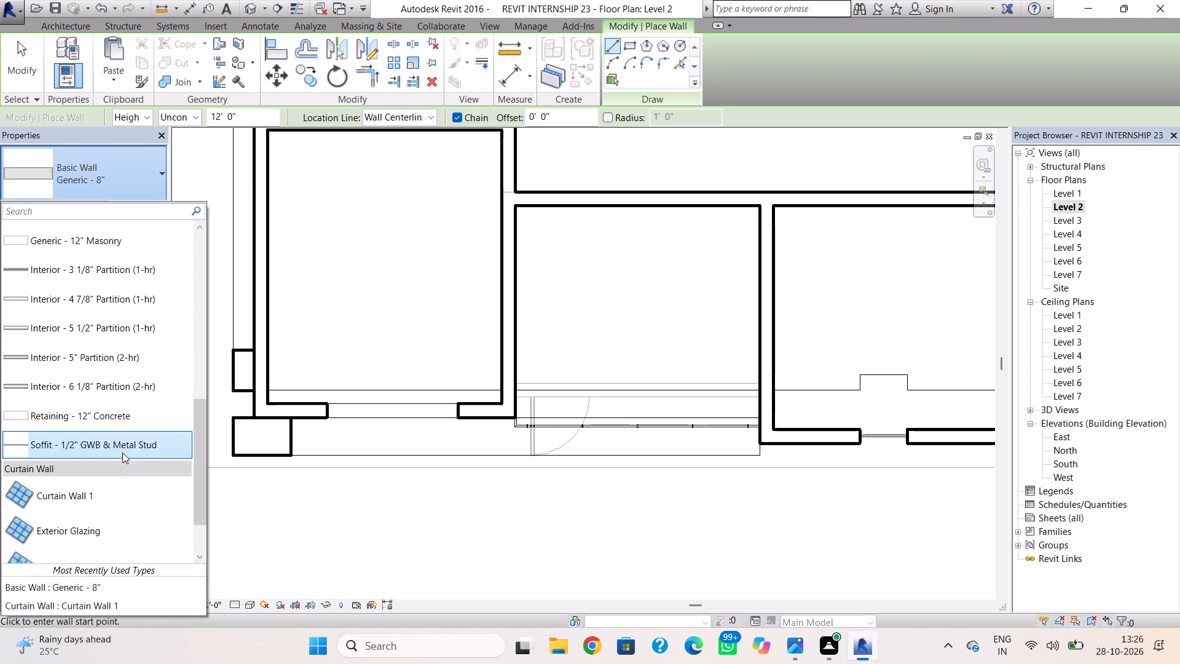
pyautogui.click(123, 492)
pyautogui.scroll(4, 342, 433)
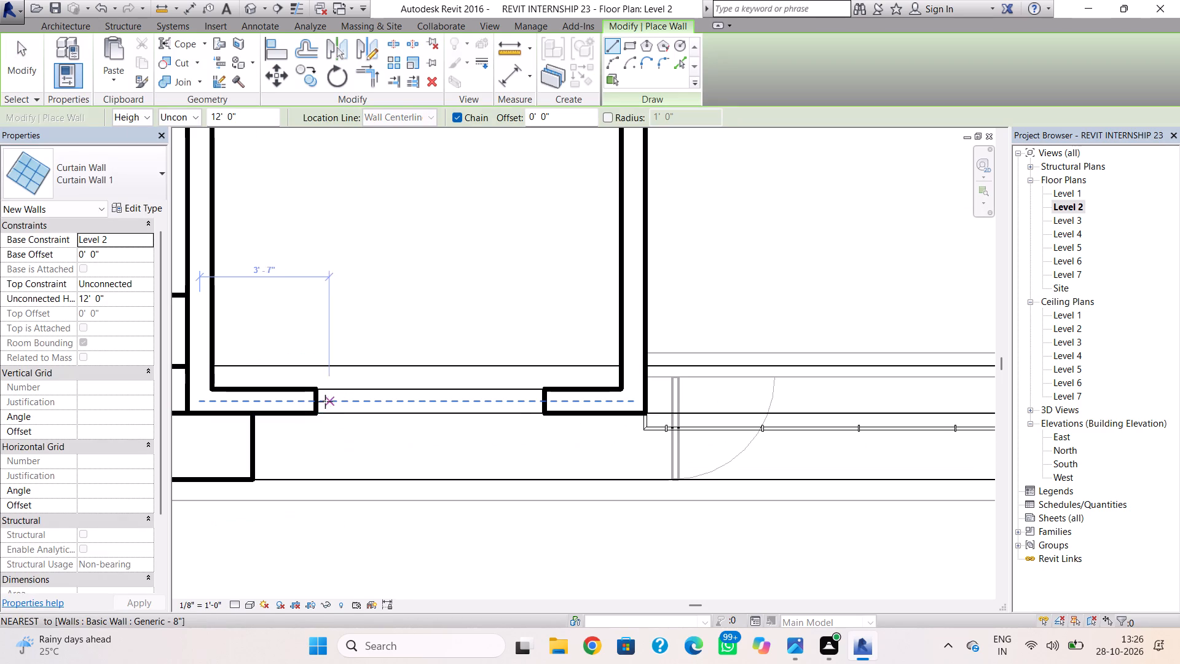
pyautogui.click(320, 400)
pyautogui.click(543, 395)
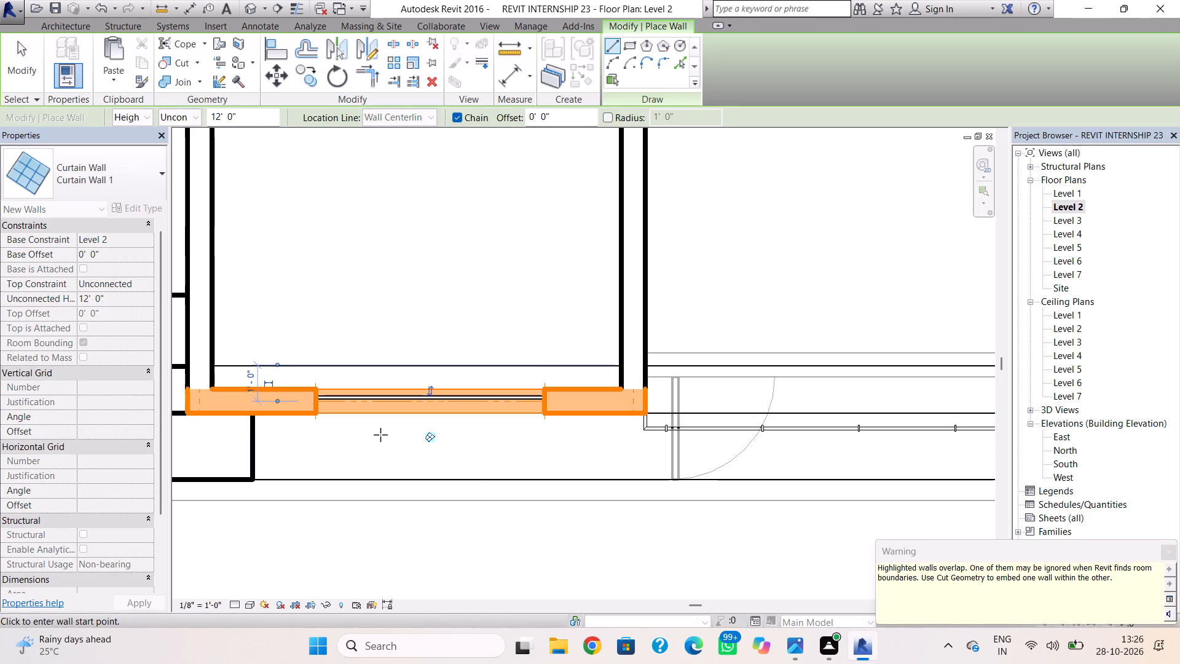
pyautogui.press('Escape')
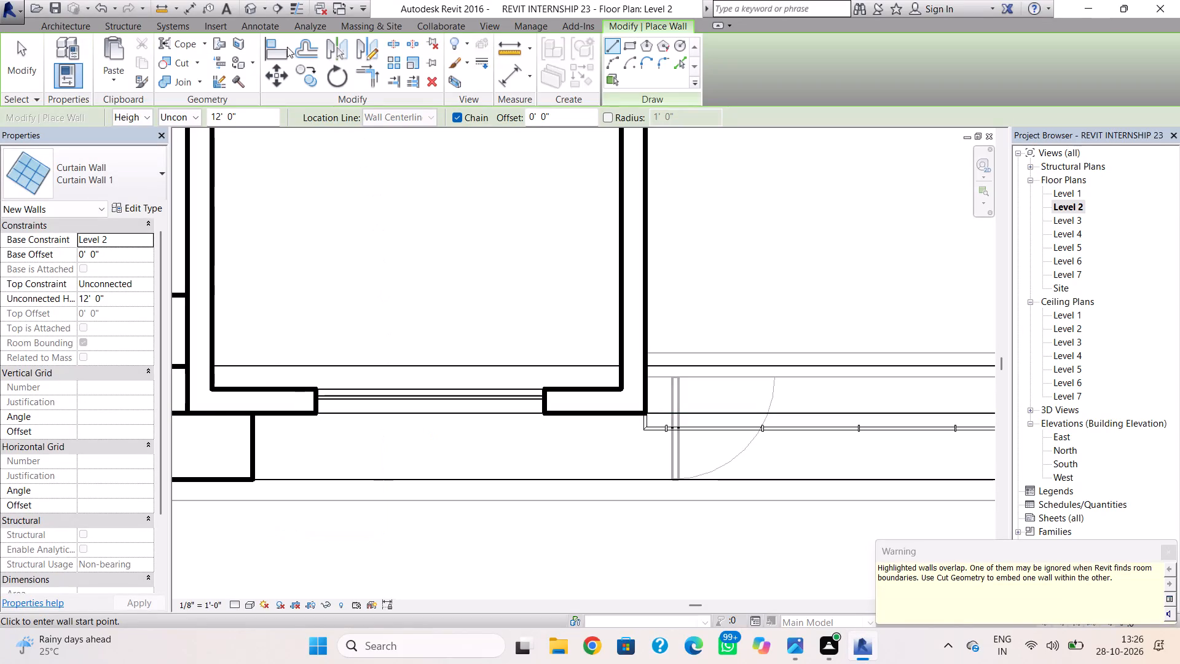
# Fit the new curtain wall's top and bottom edges to the upper opening in the 3D front view.
pyautogui.click(246, 14)
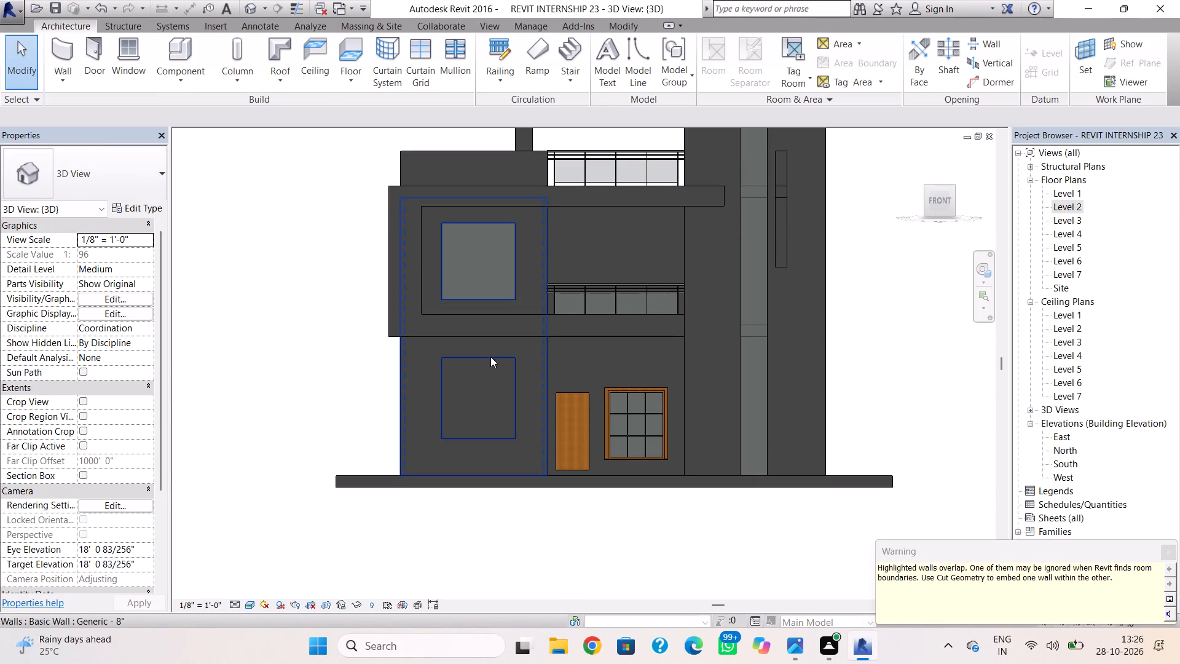
pyautogui.press('Escape')
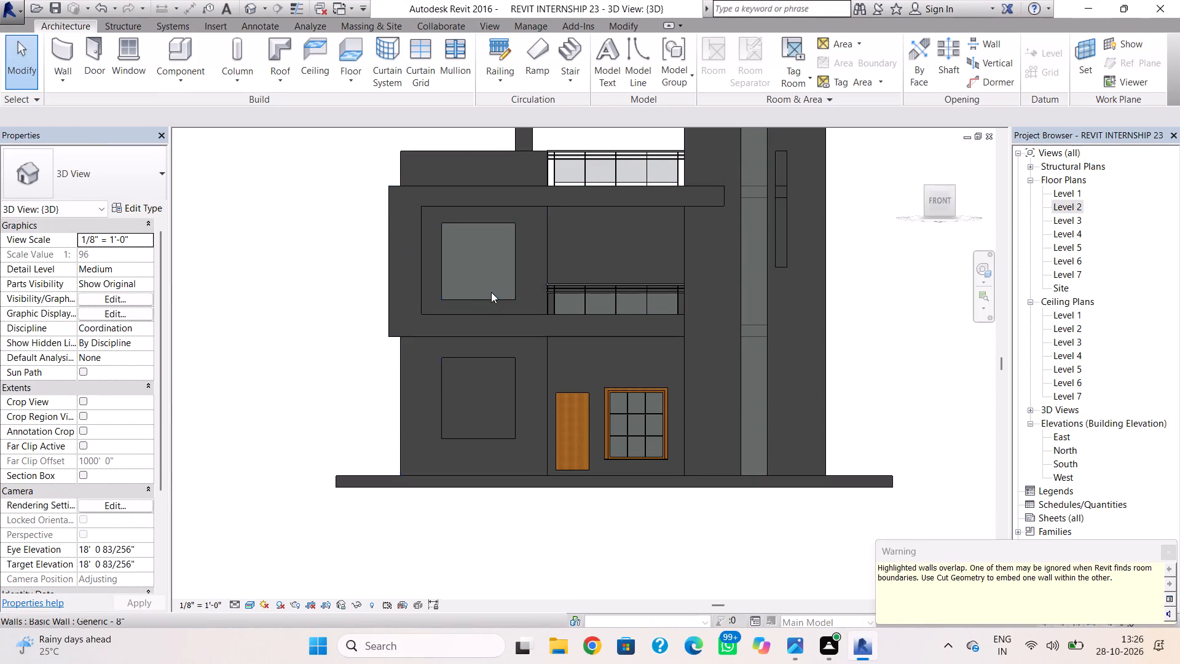
pyautogui.click(491, 291)
pyautogui.click(511, 276)
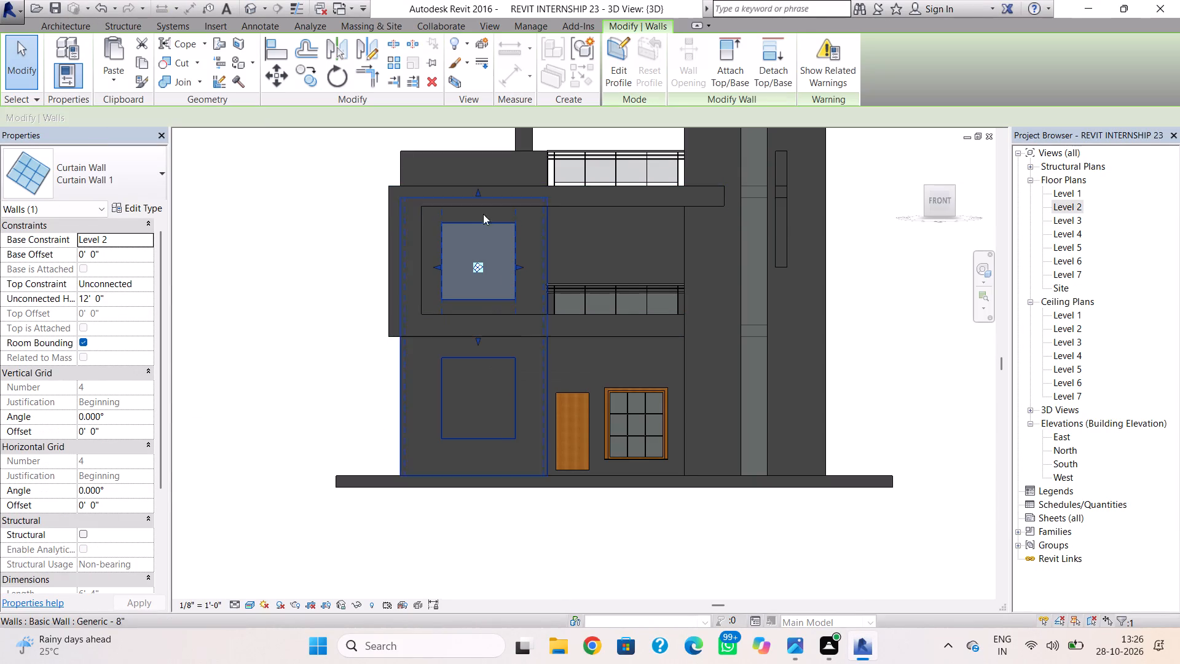
pyautogui.moveTo(474, 189); pyautogui.dragTo(479, 222)
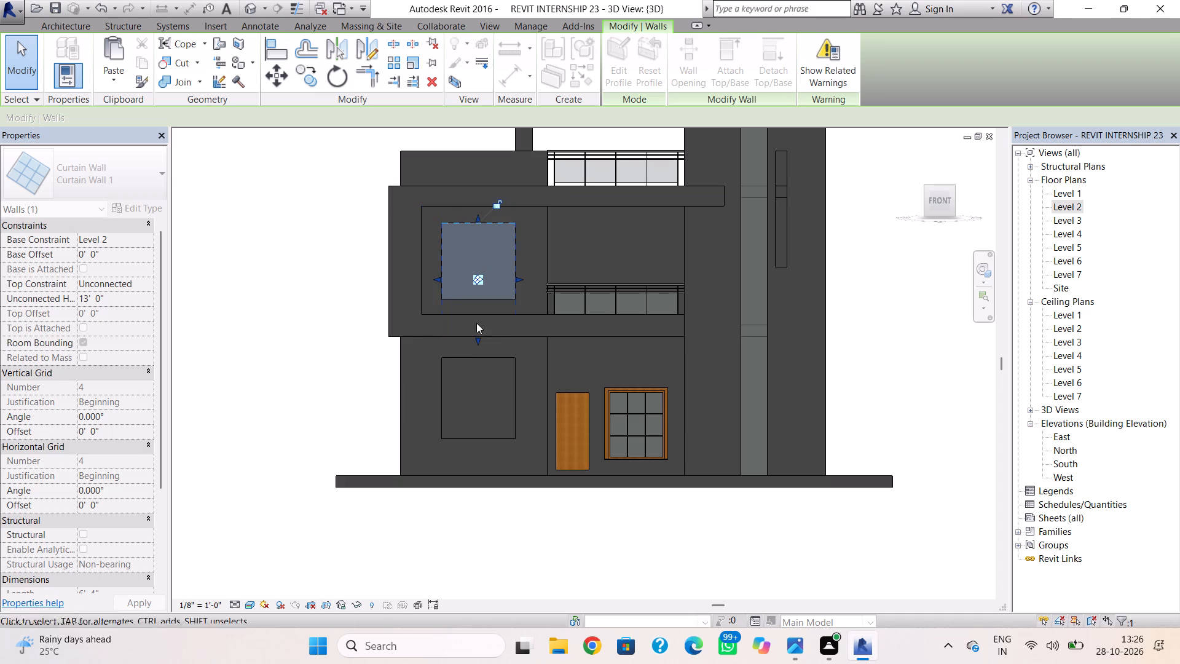
pyautogui.moveTo(478, 344); pyautogui.dragTo(482, 297)
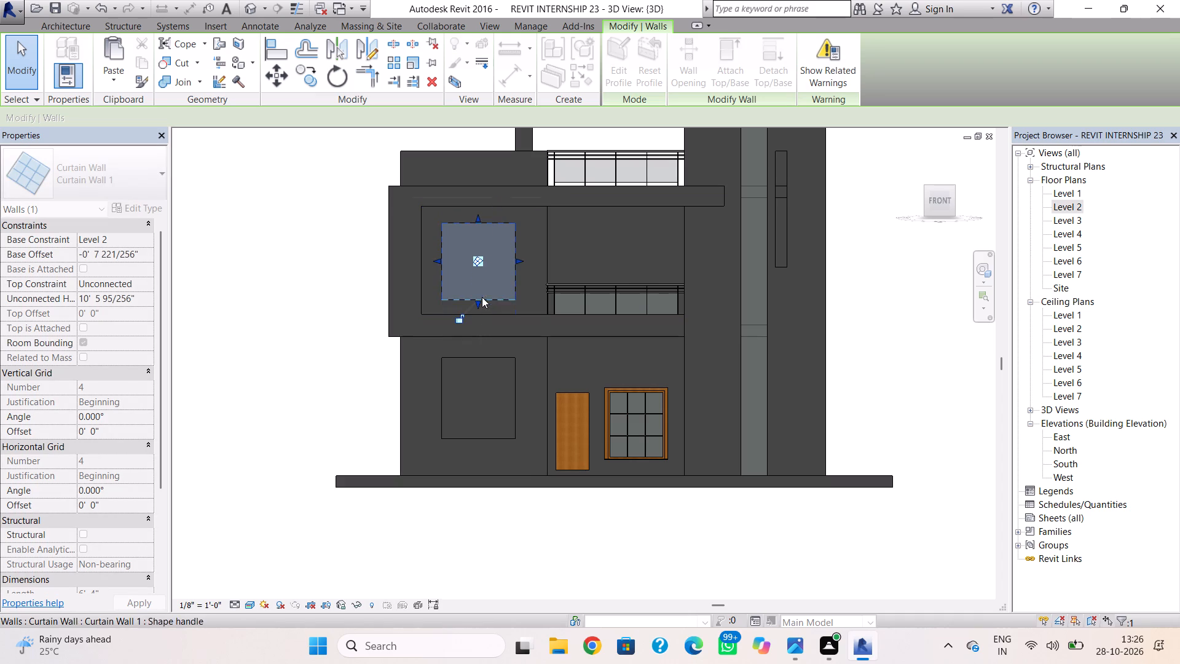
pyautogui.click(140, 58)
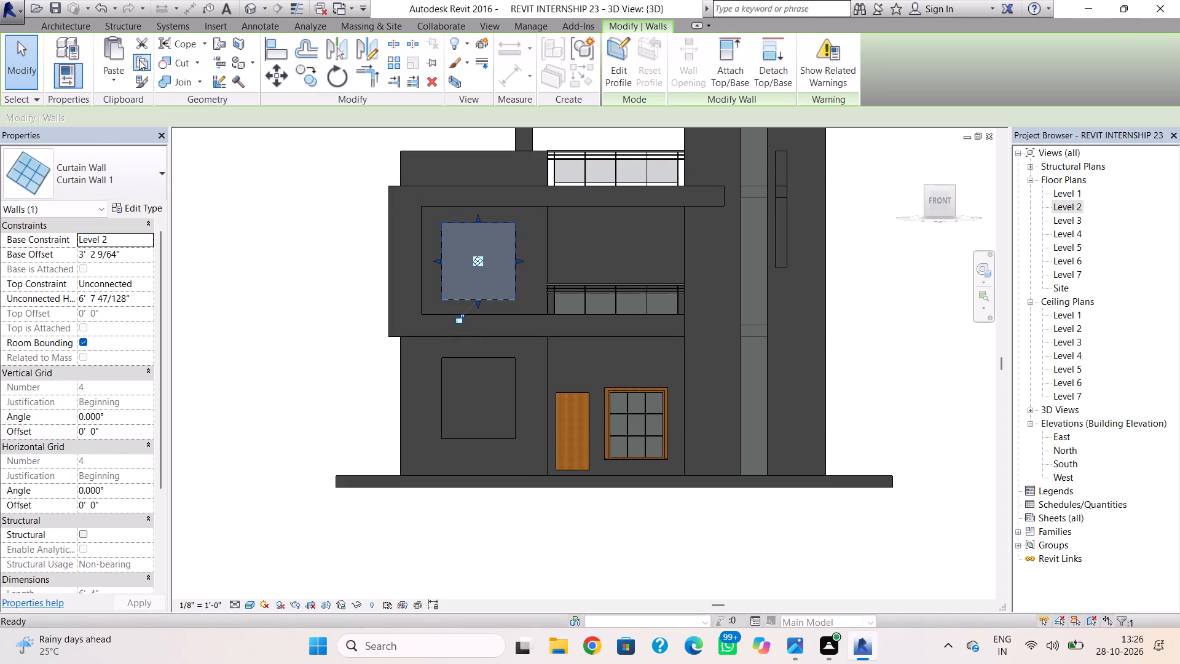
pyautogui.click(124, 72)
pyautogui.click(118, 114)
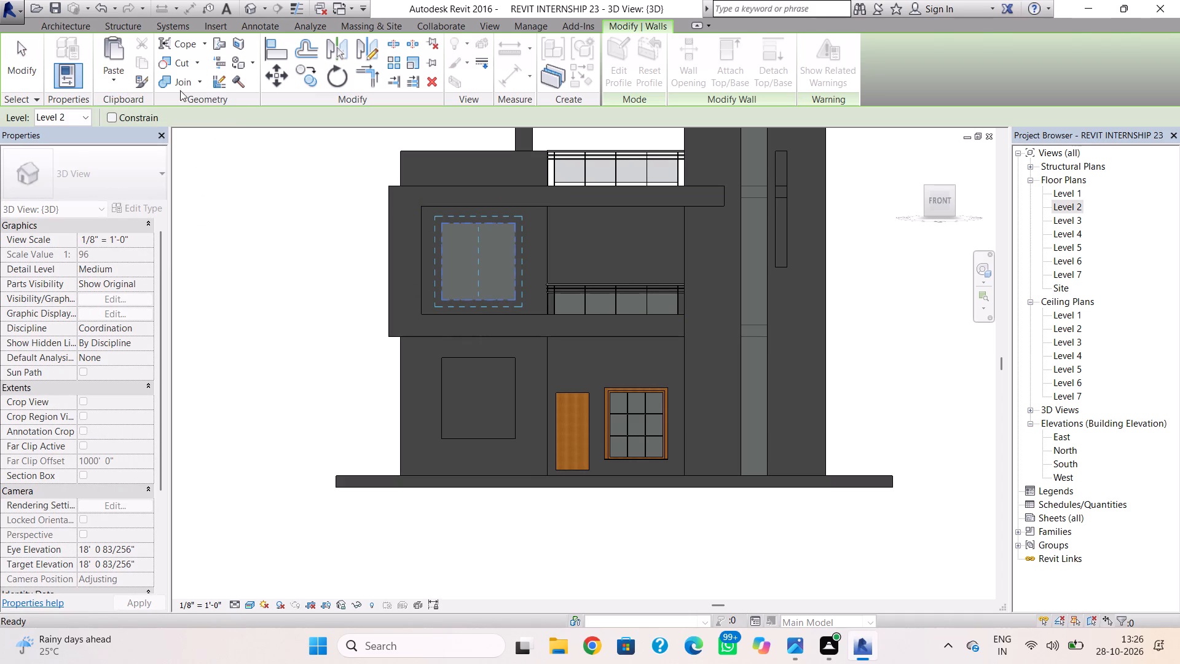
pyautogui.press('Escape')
# Copy the upper opening's curtain wall and paste it aligned to Level 1, over the lower front opening.
pyautogui.click(477, 221)
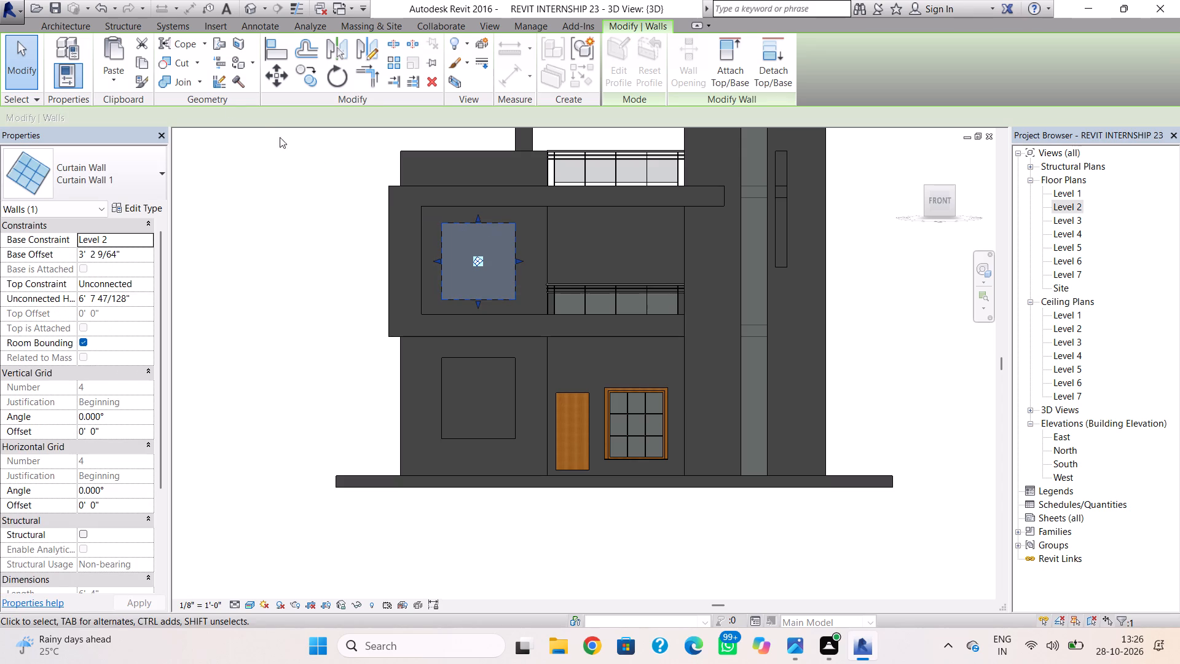
pyautogui.click(147, 65)
pyautogui.click(123, 77)
pyautogui.click(139, 132)
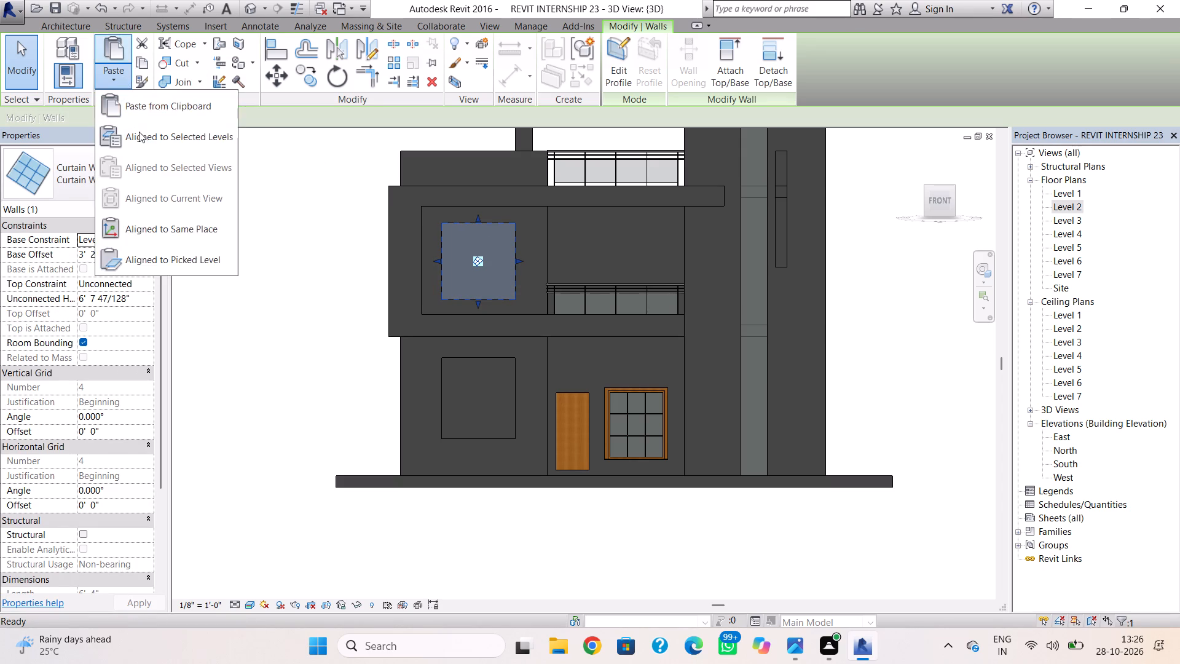
pyautogui.click(584, 422)
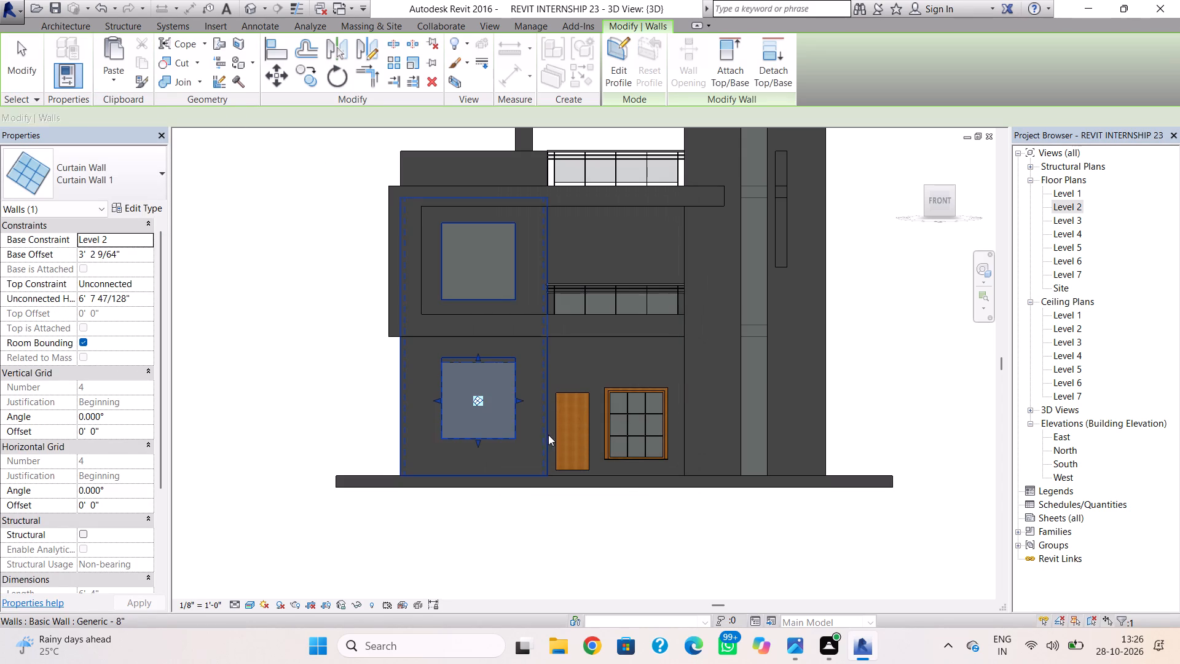
# Extend the Level 1 curtain wall's top edge to the top of the lower opening.
pyautogui.scroll(2, 473, 357)
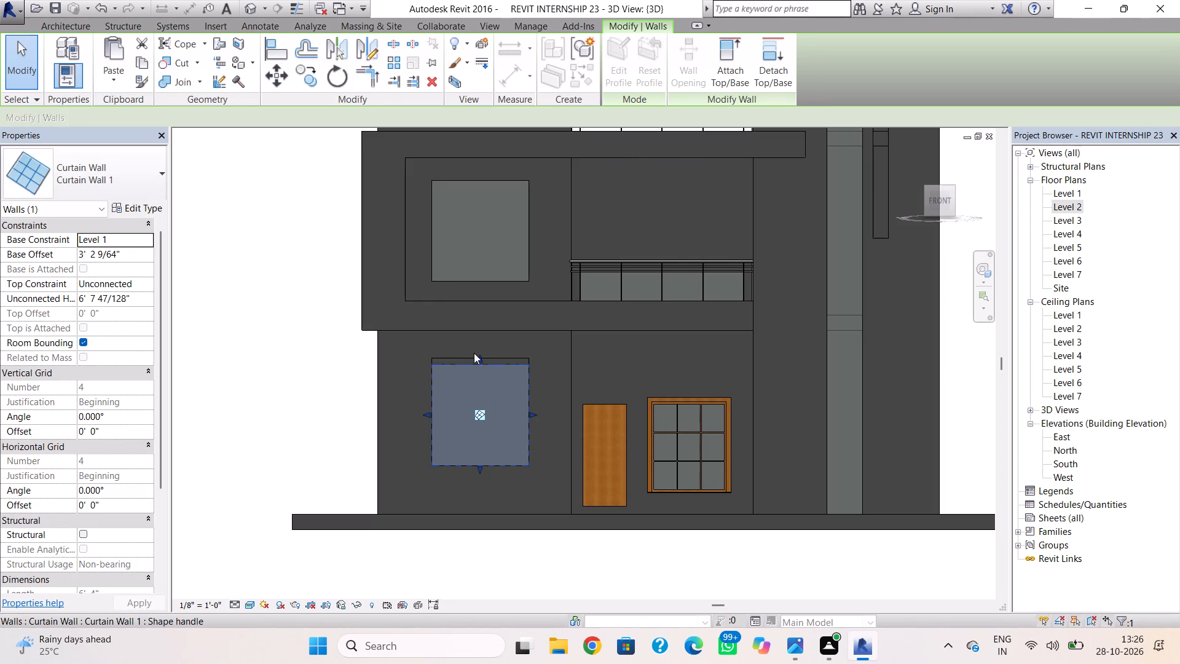
pyautogui.click(478, 355)
pyautogui.click(511, 345)
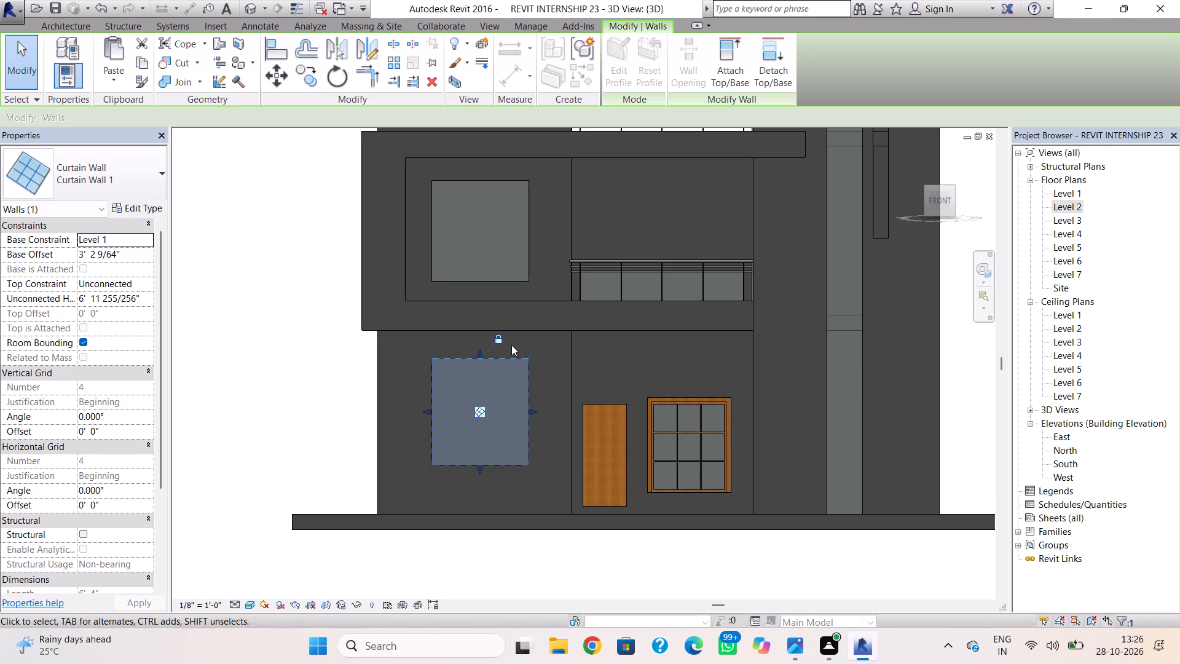
pyautogui.click(502, 343)
pyautogui.click(546, 384)
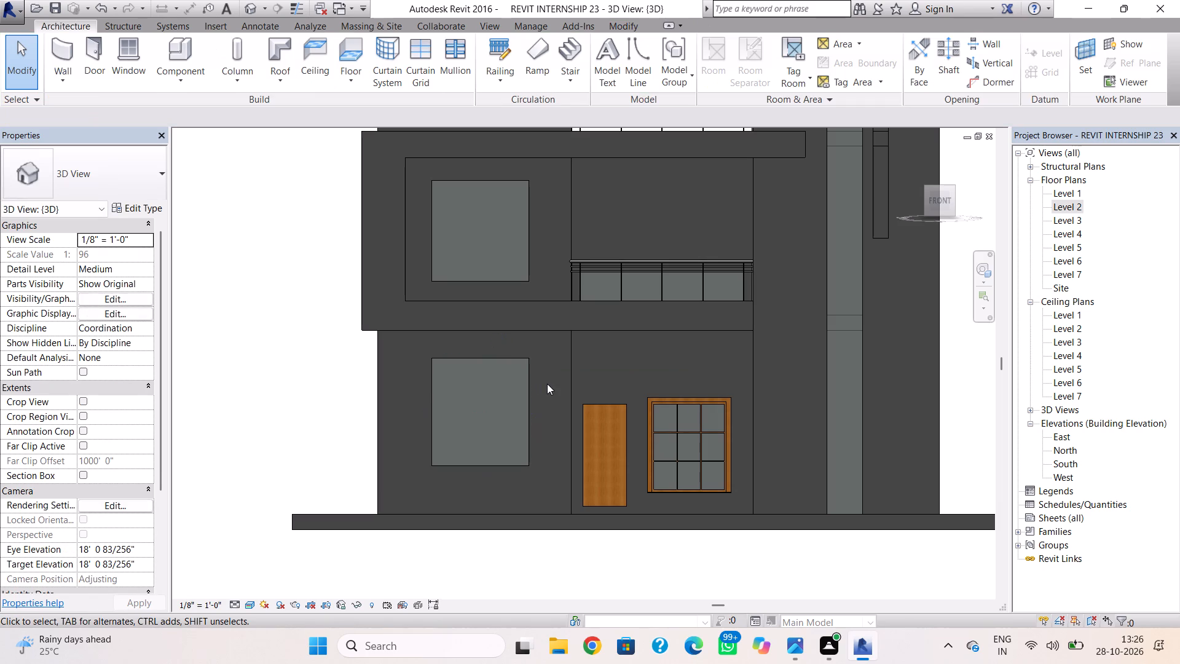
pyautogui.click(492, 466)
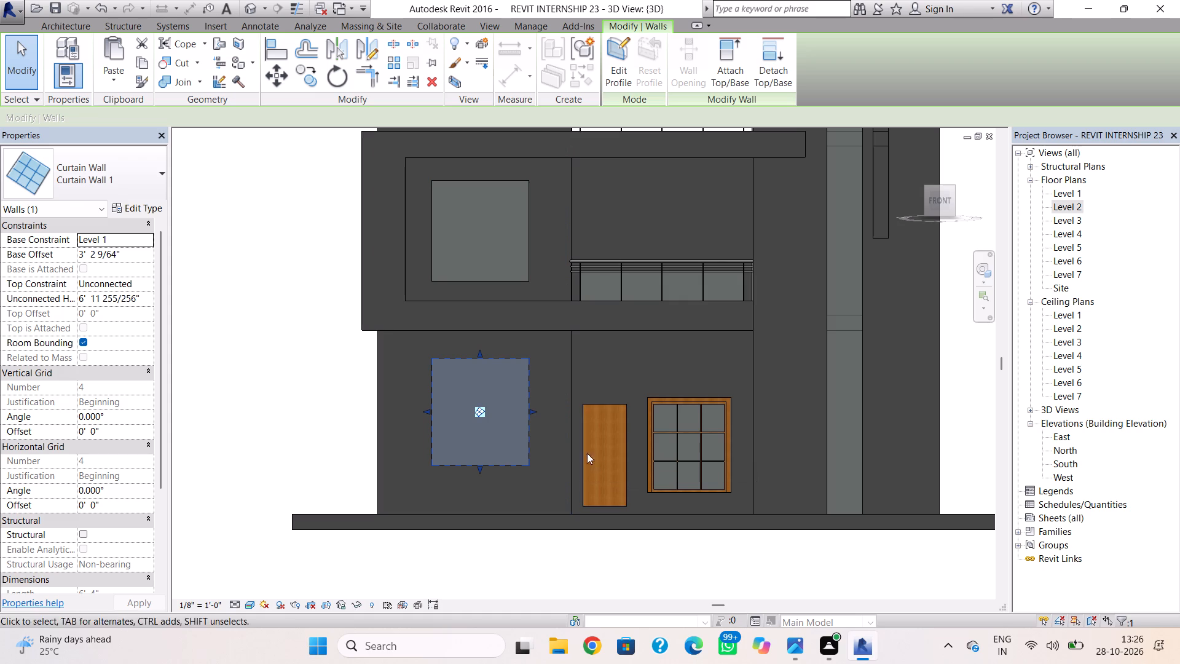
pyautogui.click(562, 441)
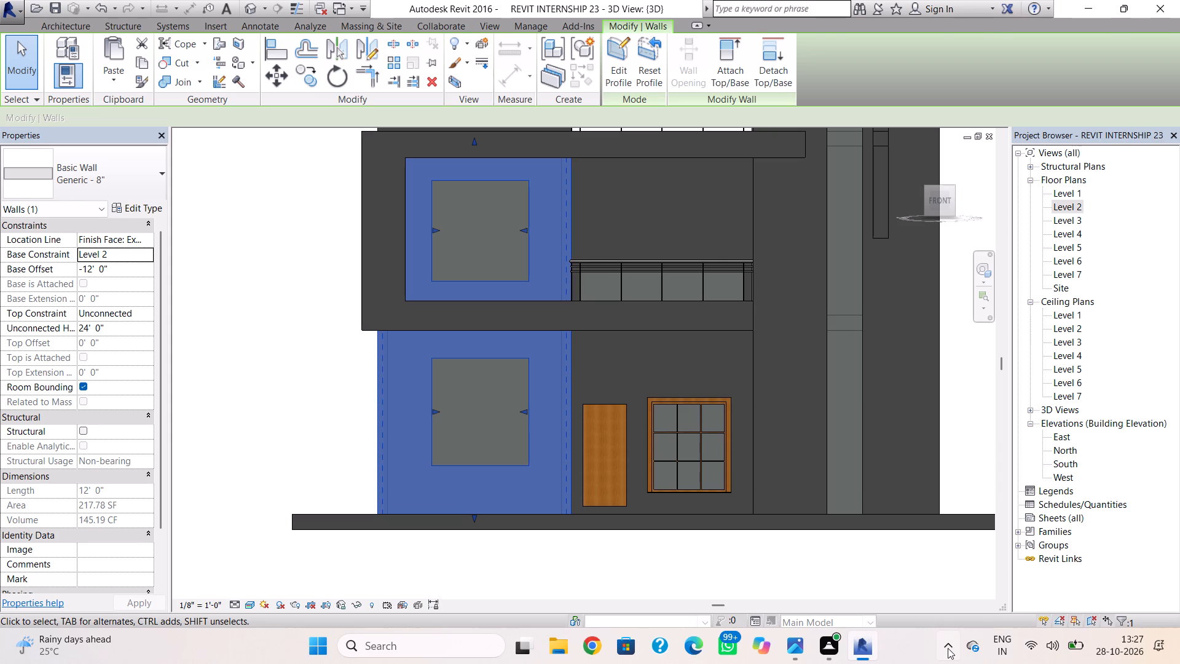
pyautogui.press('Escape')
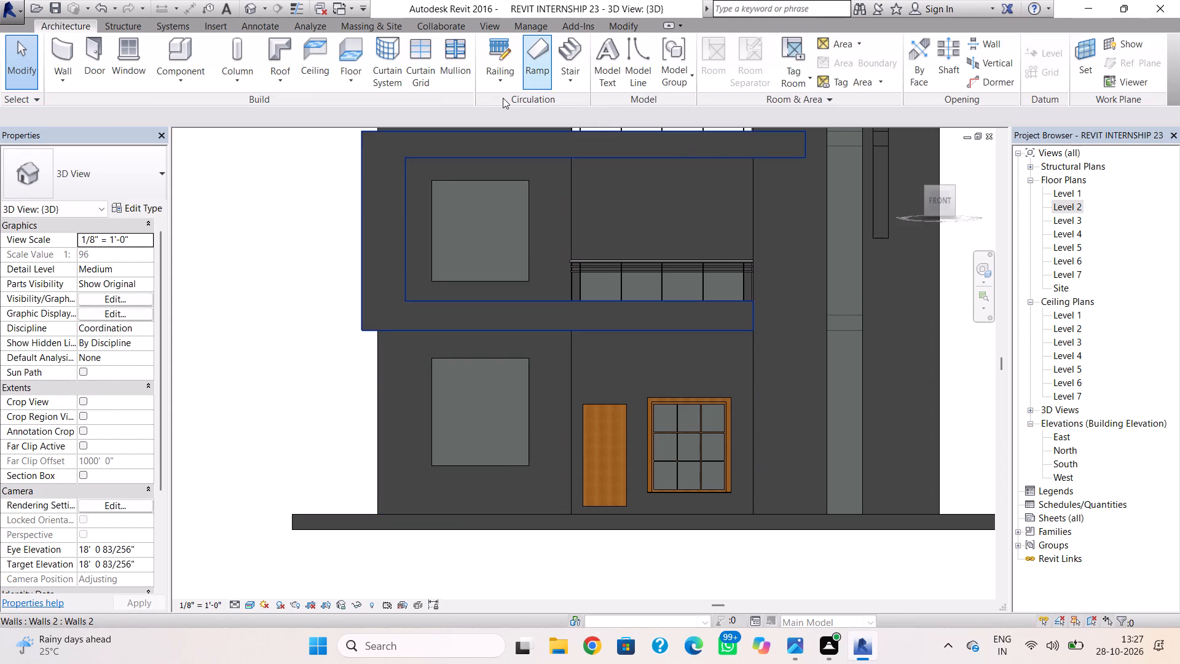
# Divide the upper curtain wall with vertical grid lines at its thirds and a horizontal grid line 1' 6" above its bottom edge.
pyautogui.click(429, 58)
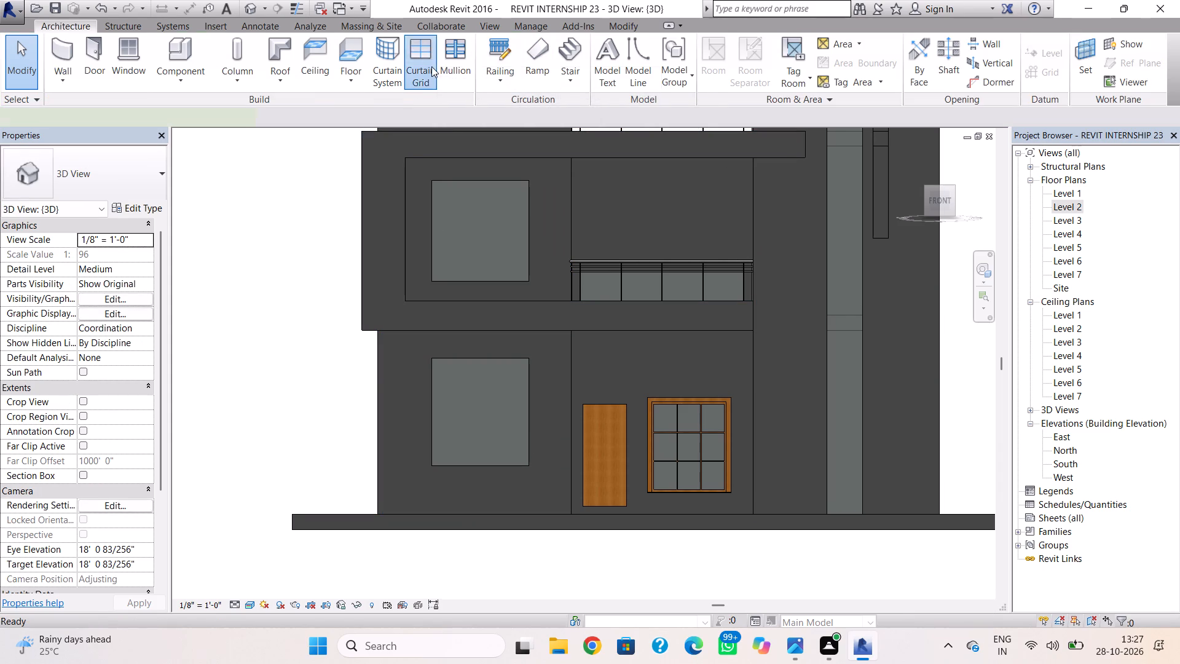
pyautogui.click(458, 280)
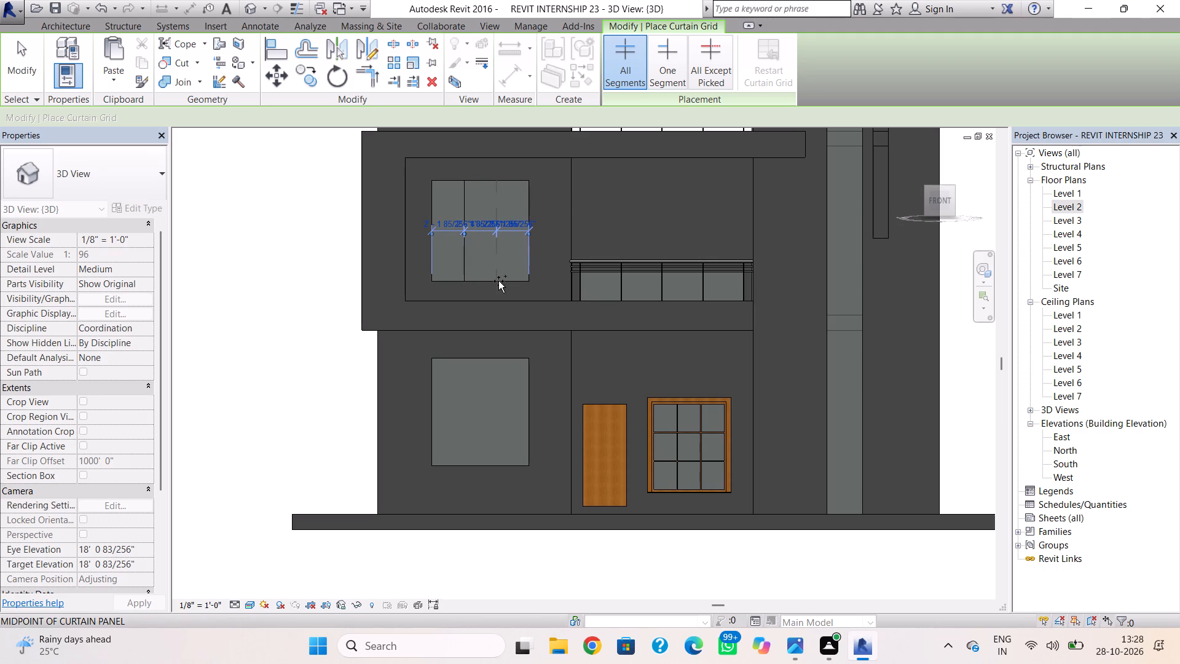
pyautogui.click(498, 281)
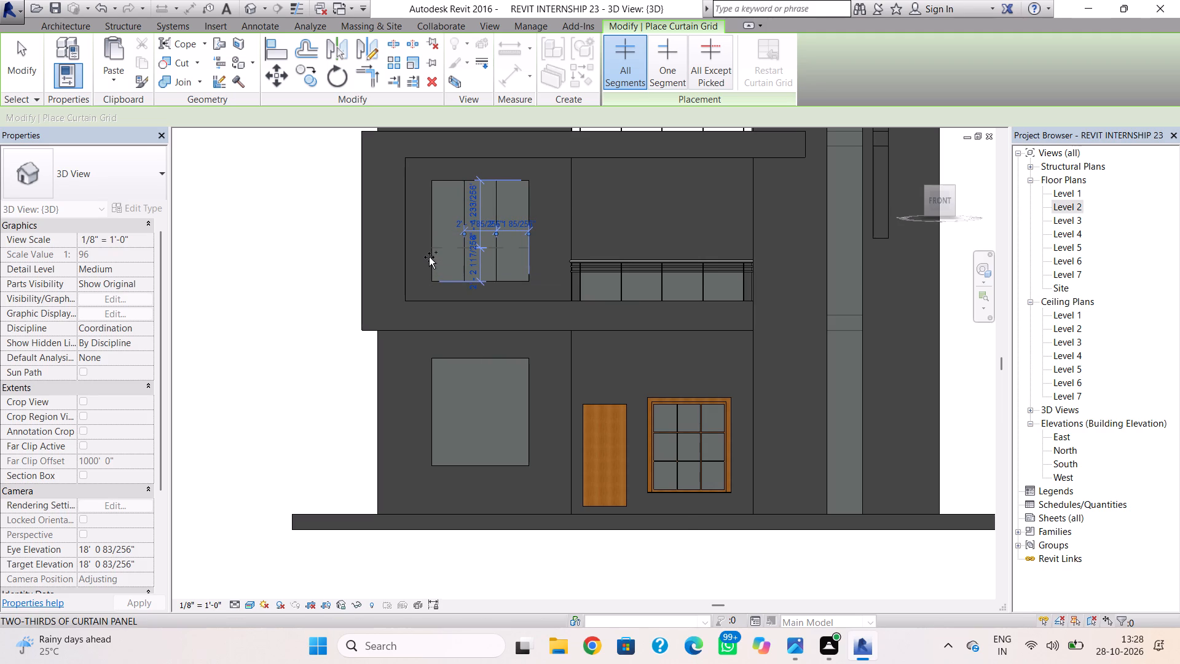
pyautogui.scroll(2, 429, 257)
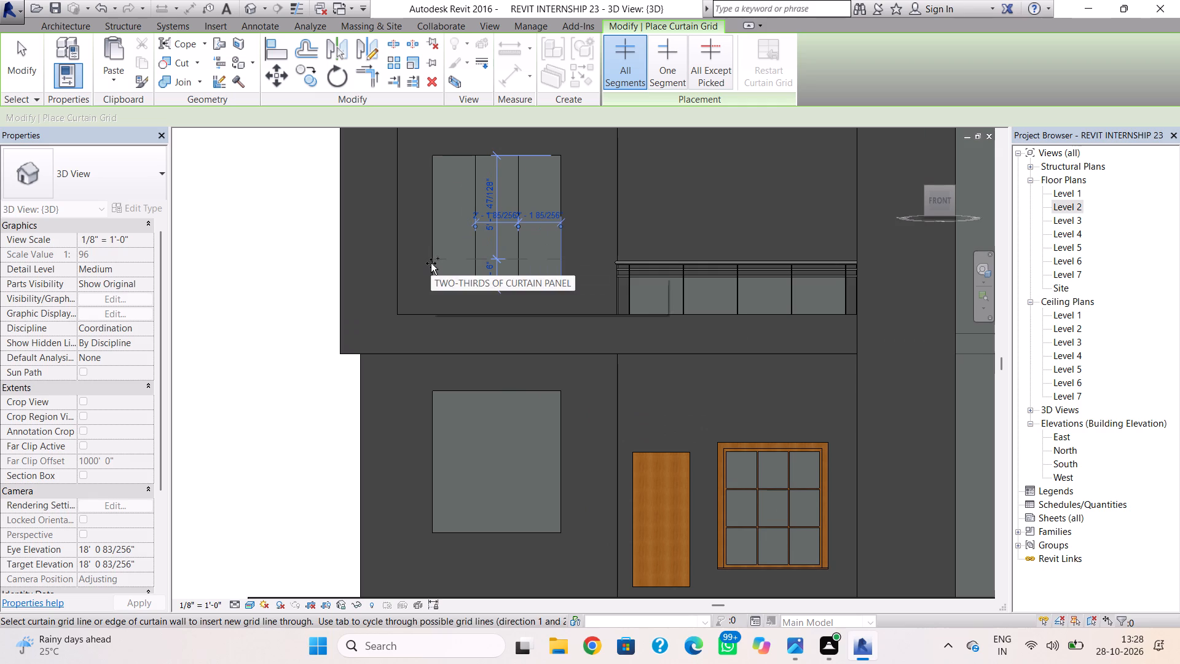
pyautogui.click(431, 263)
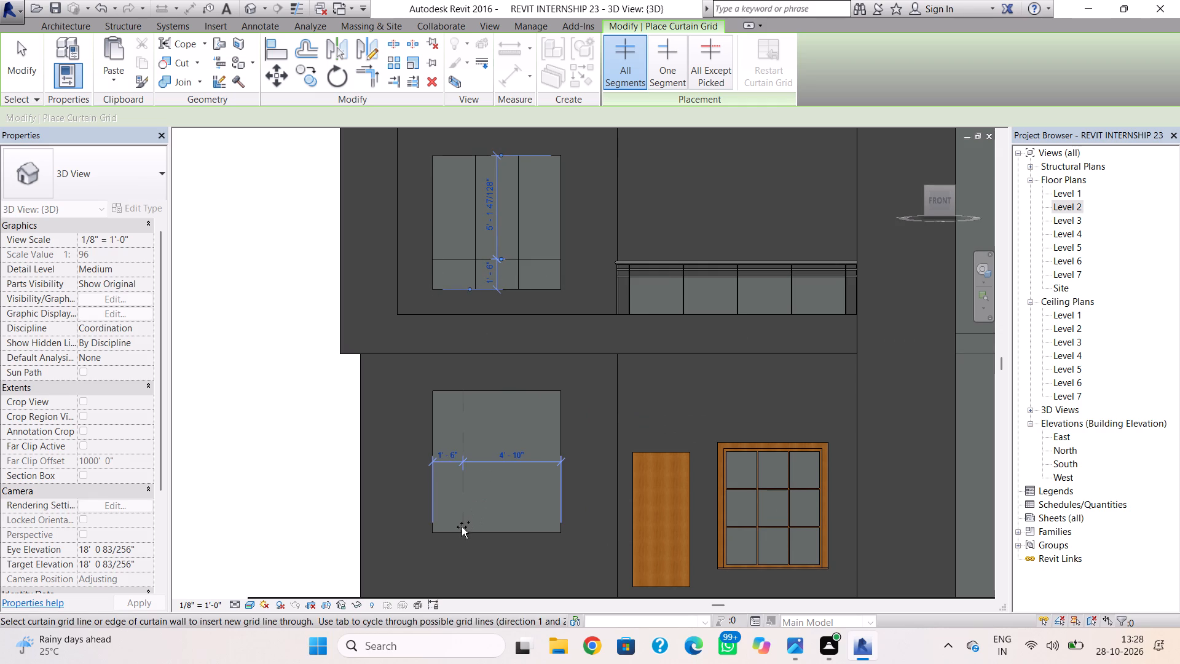
# Divide the lower curtain wall with vertical grid lines at its thirds and a horizontal one about 1' 6" above its bottom edge.
pyautogui.click(466, 535)
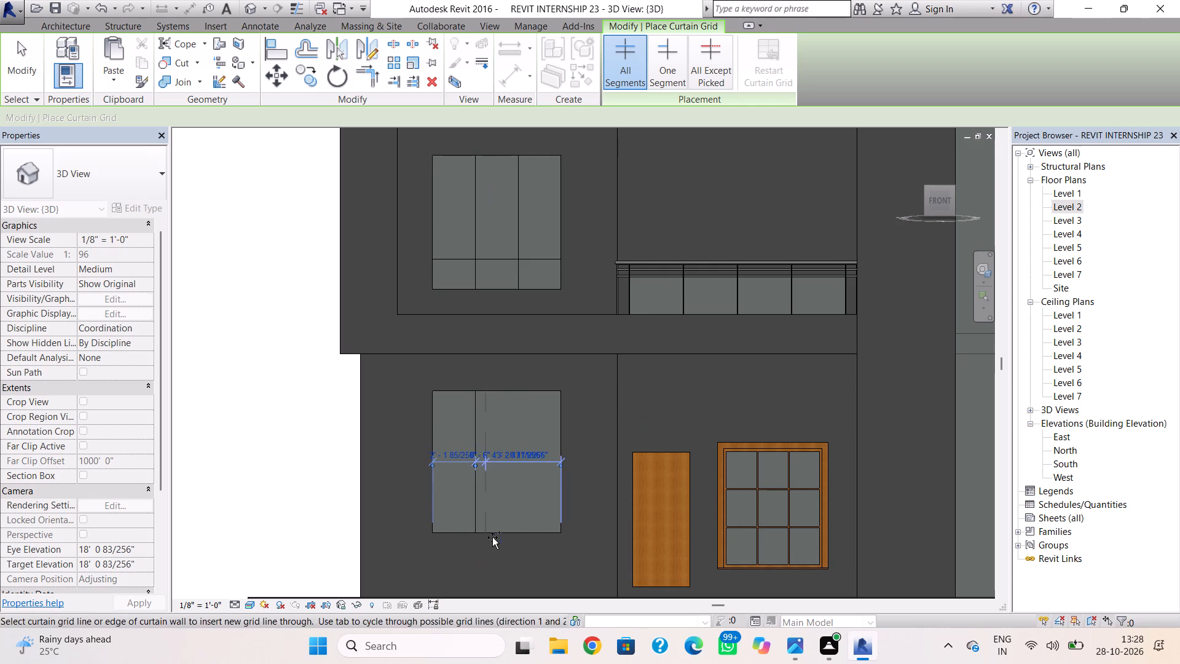
pyautogui.click(506, 539)
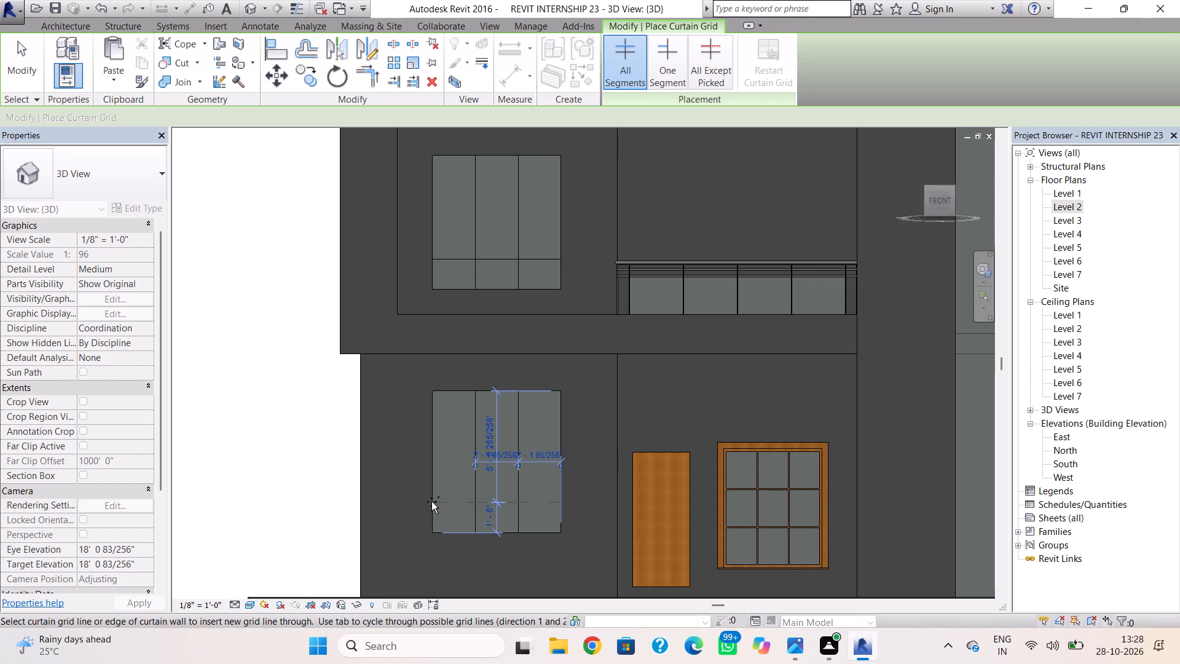
pyautogui.click(431, 502)
pyautogui.press('Escape')
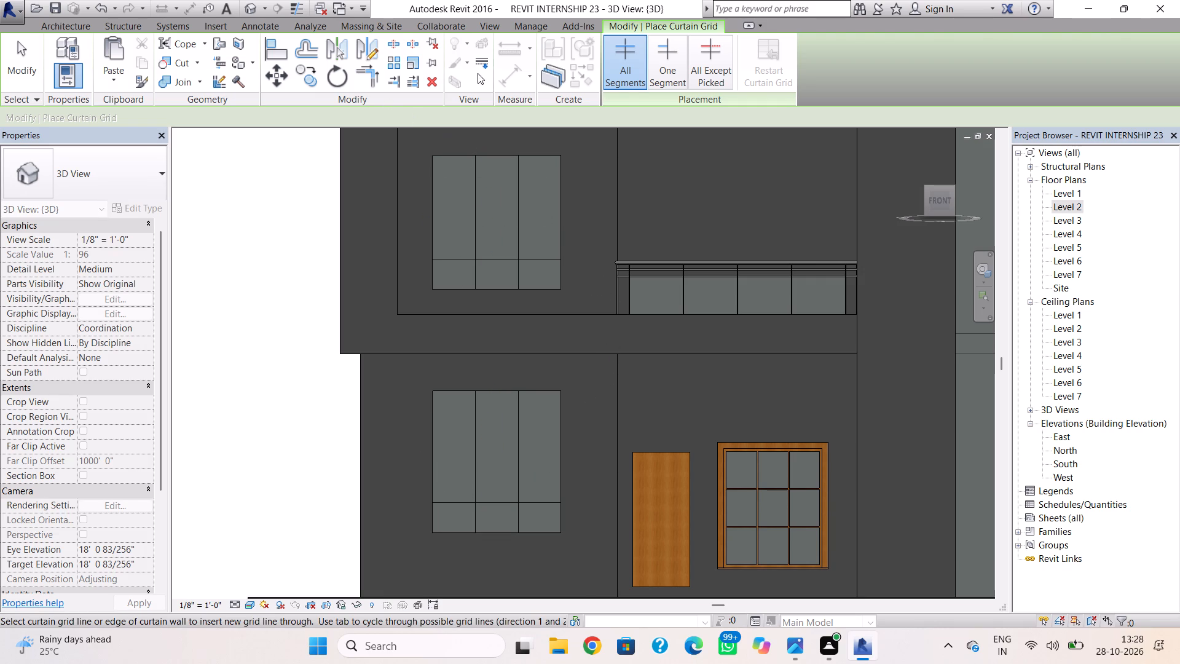
pyautogui.press('Escape')
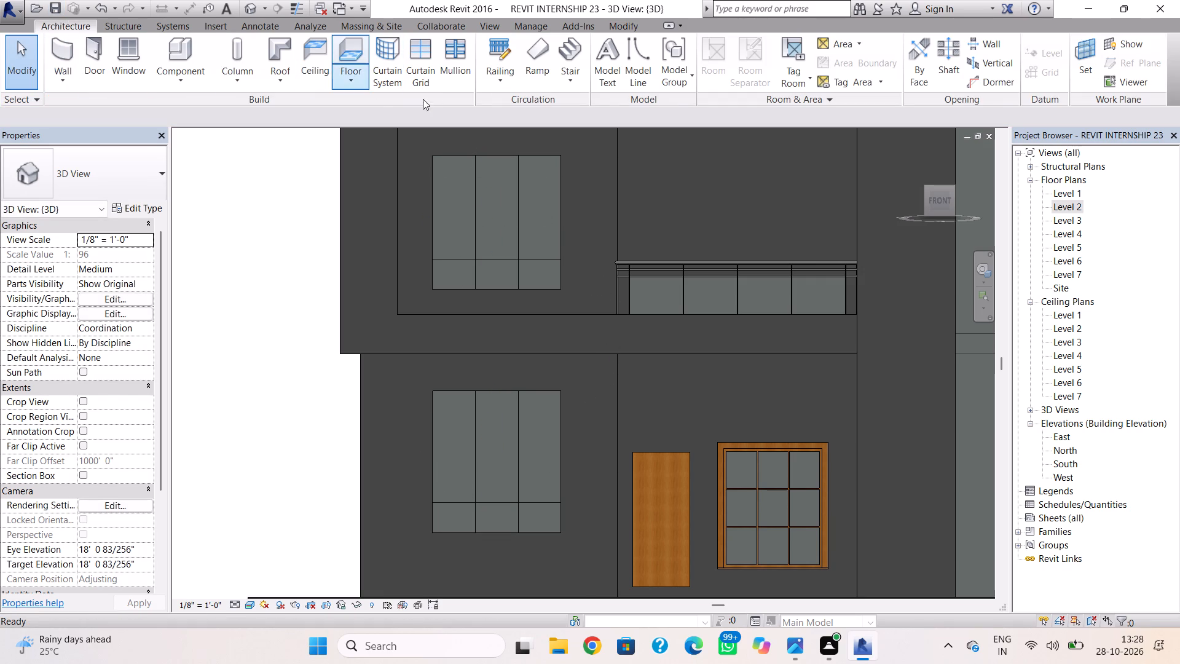
# Place 2.5" x 5" rectangular mullions on all inner grid lines and the four border edges of the upper curtain wall.
pyautogui.click(451, 66)
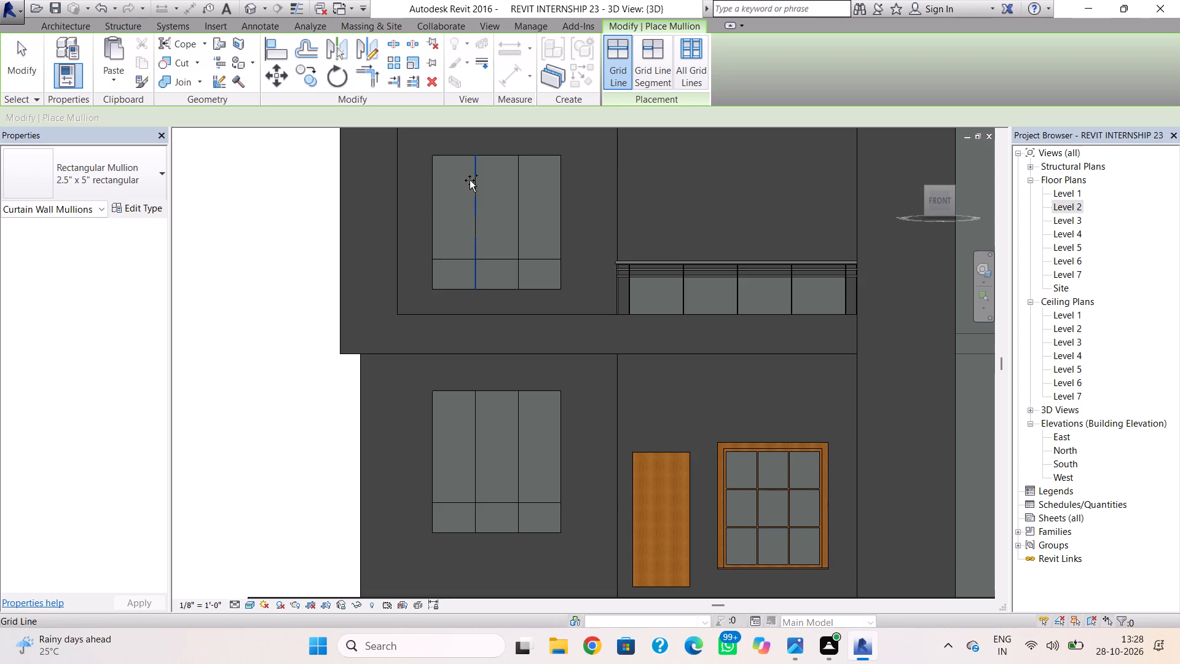
pyautogui.click(470, 180)
pyautogui.click(517, 204)
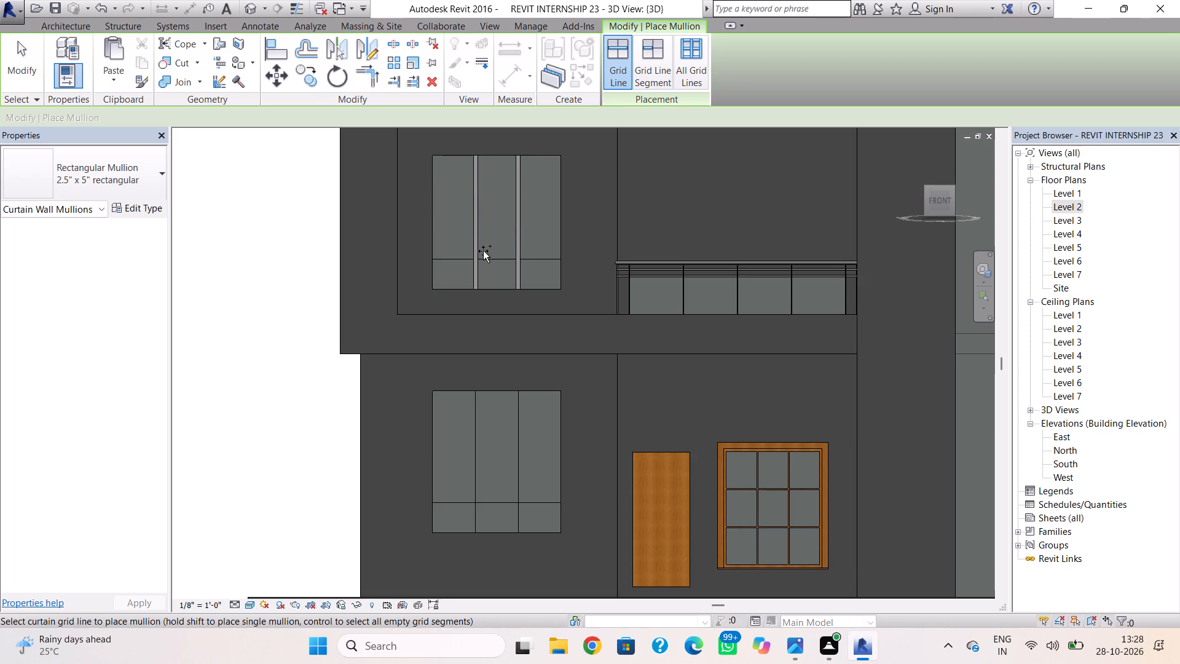
pyautogui.click(483, 256)
pyautogui.click(489, 283)
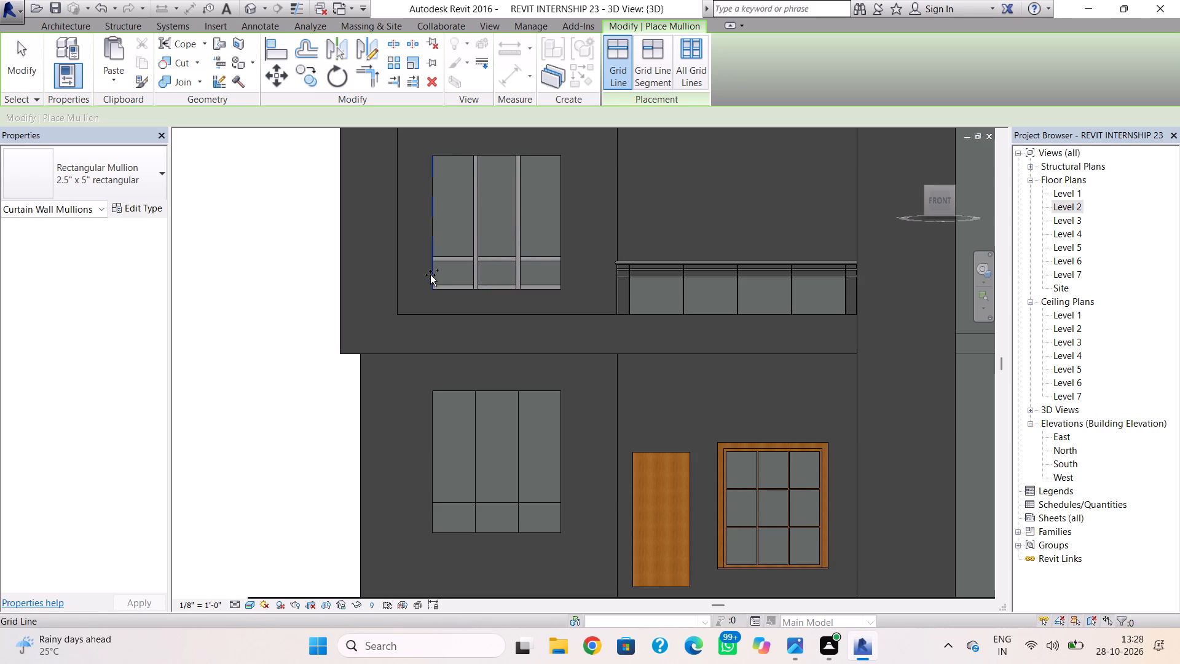
pyautogui.click(430, 275)
pyautogui.click(454, 157)
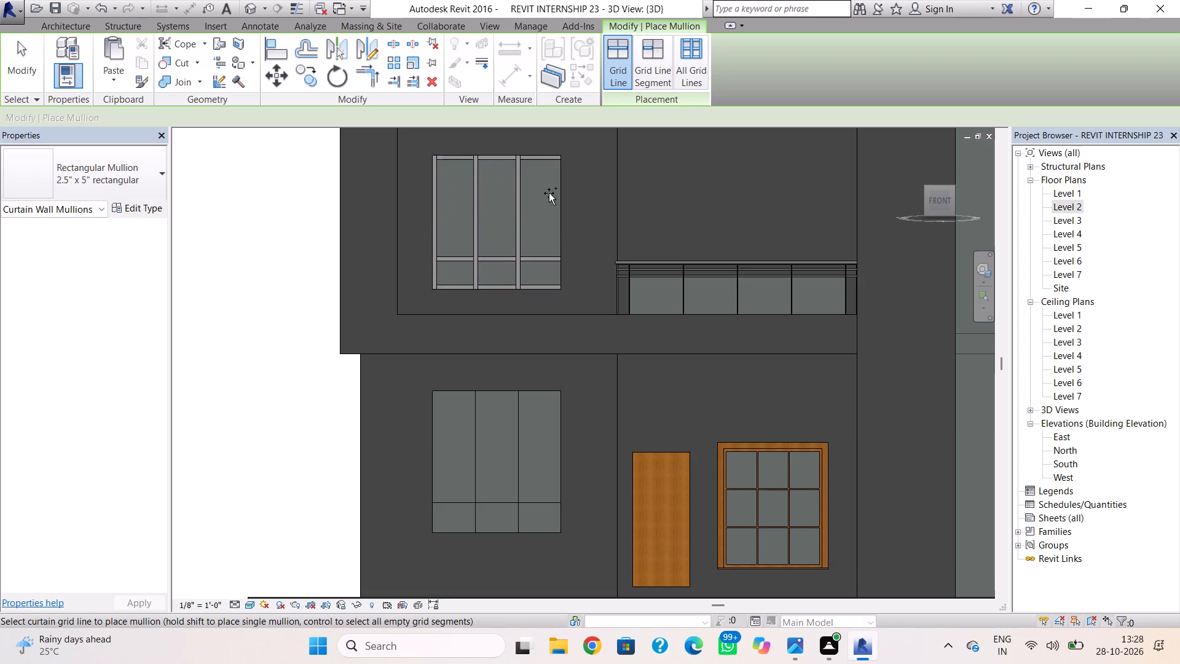
pyautogui.click(556, 197)
# Place matching 2.5" x 5" rectangular mullions on all inner grid lines and the four border edges of the lower curtain wall.
pyautogui.click(478, 390)
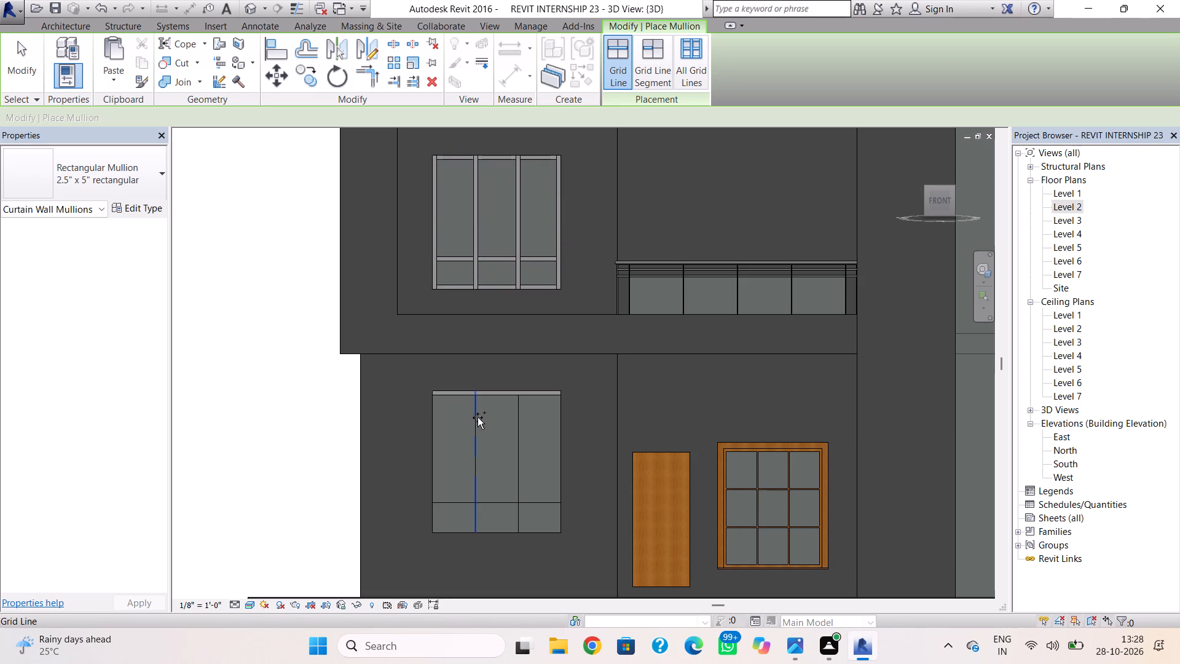
pyautogui.click(473, 431)
pyautogui.click(514, 426)
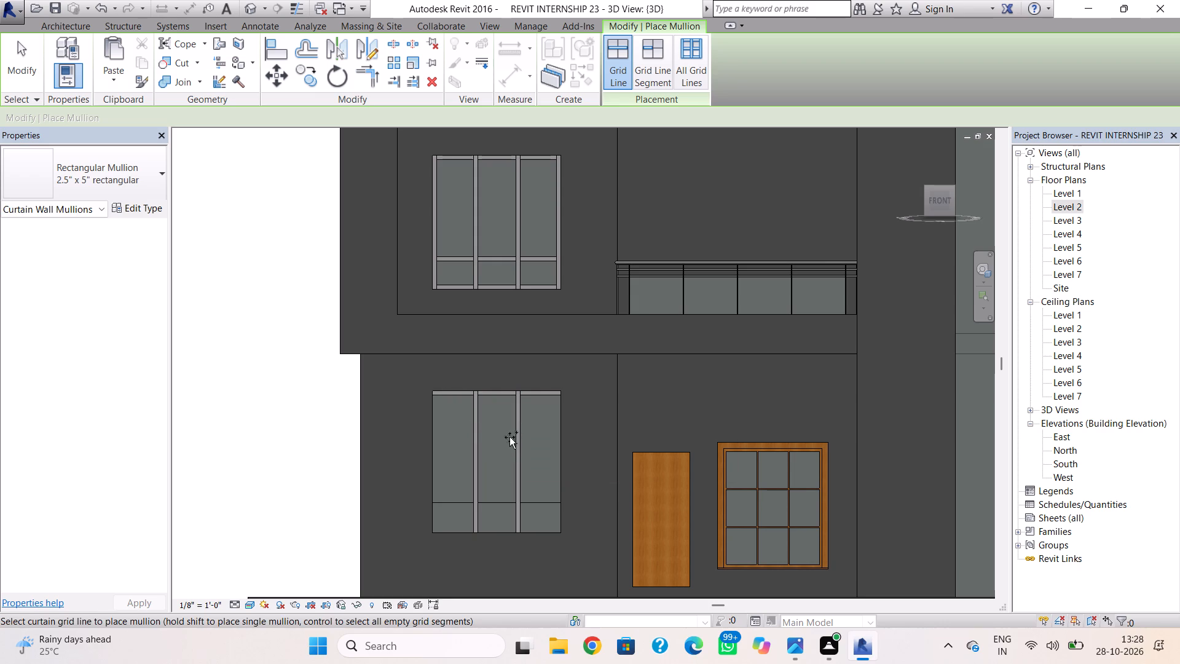
pyautogui.click(487, 529)
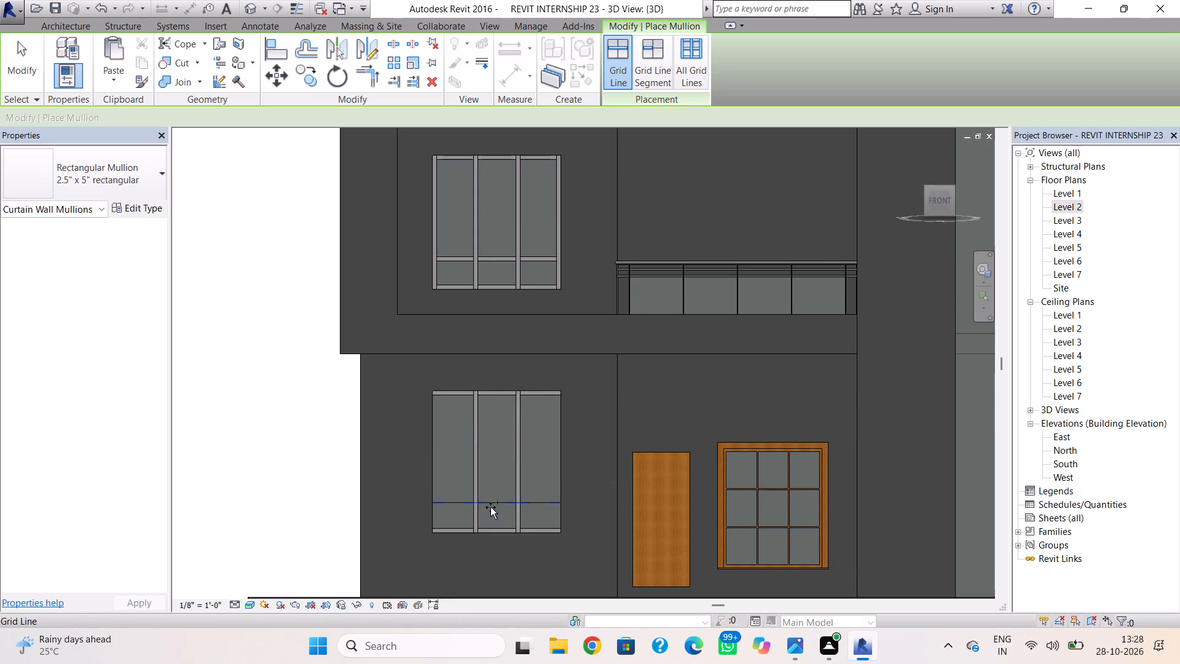
pyautogui.click(490, 507)
pyautogui.click(436, 467)
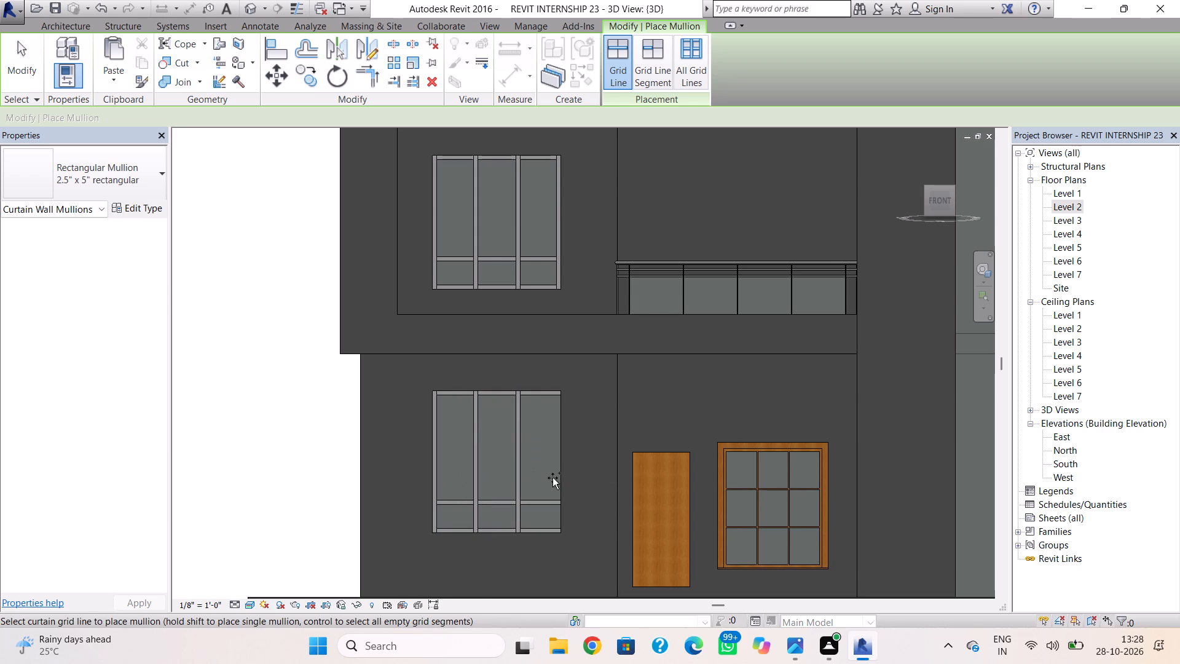
pyautogui.click(556, 477)
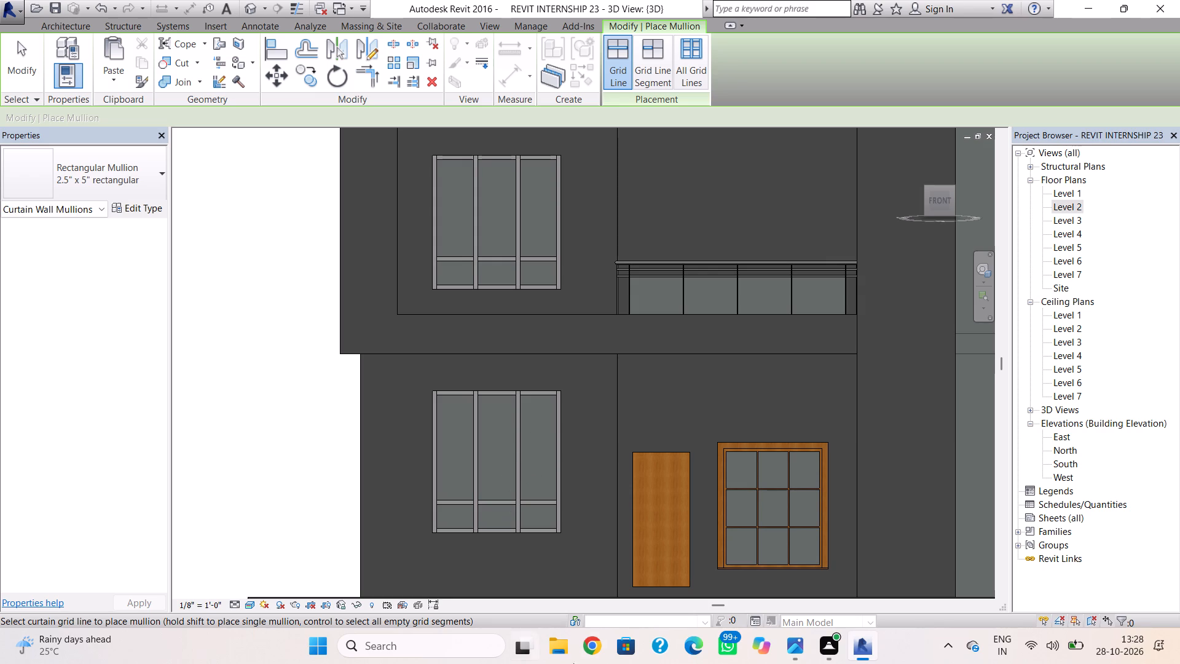
# Place three Casement 3x3 with Trim 36" x 60" windows on the building's left side wall: one on the upper floor and two on the ground floor.
pyautogui.scroll(-5, 644, 307)
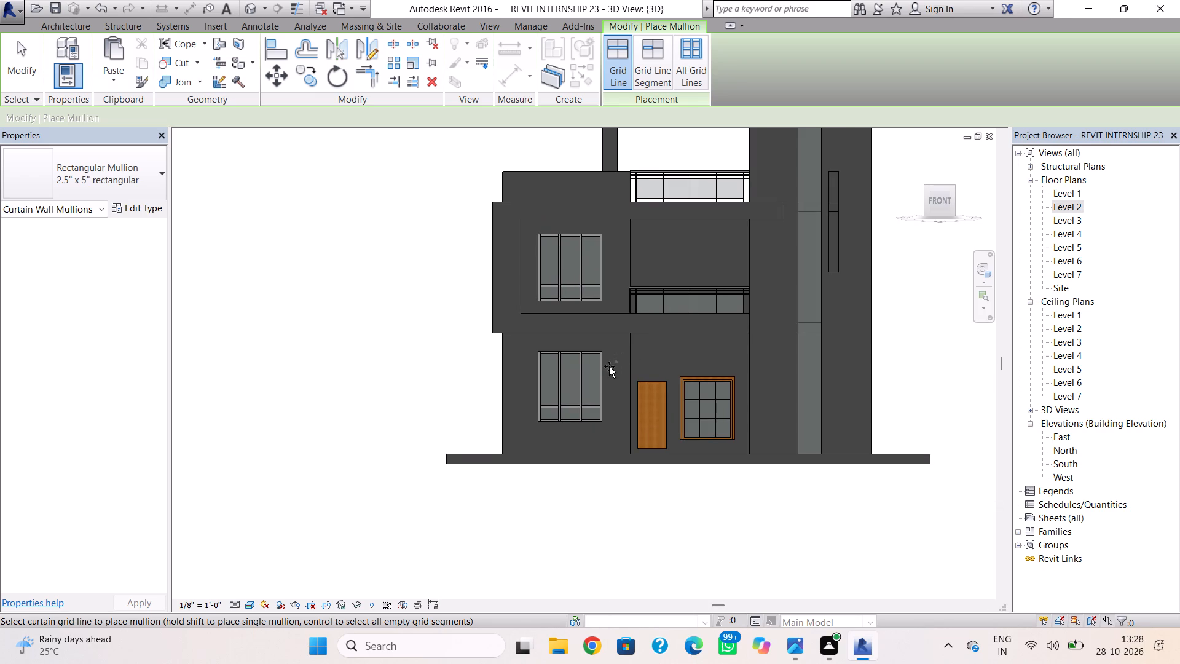
pyautogui.keyDown('shift'); pyautogui.moveTo(612, 365); pyautogui.dragTo(712, 389, button='right'); pyautogui.keyUp('shift')
pyautogui.keyDown('shift'); pyautogui.rightClick(712, 389); pyautogui.keyUp('shift')
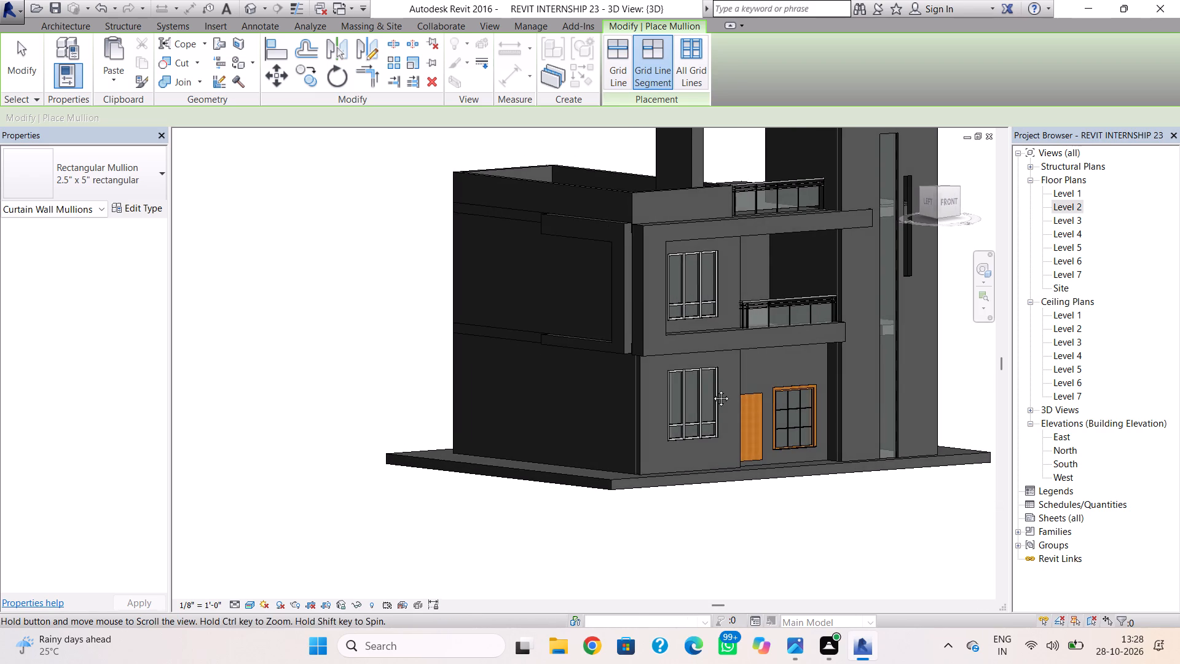
pyautogui.keyDown('shift'); pyautogui.rightClick(712, 389); pyautogui.keyUp('shift')
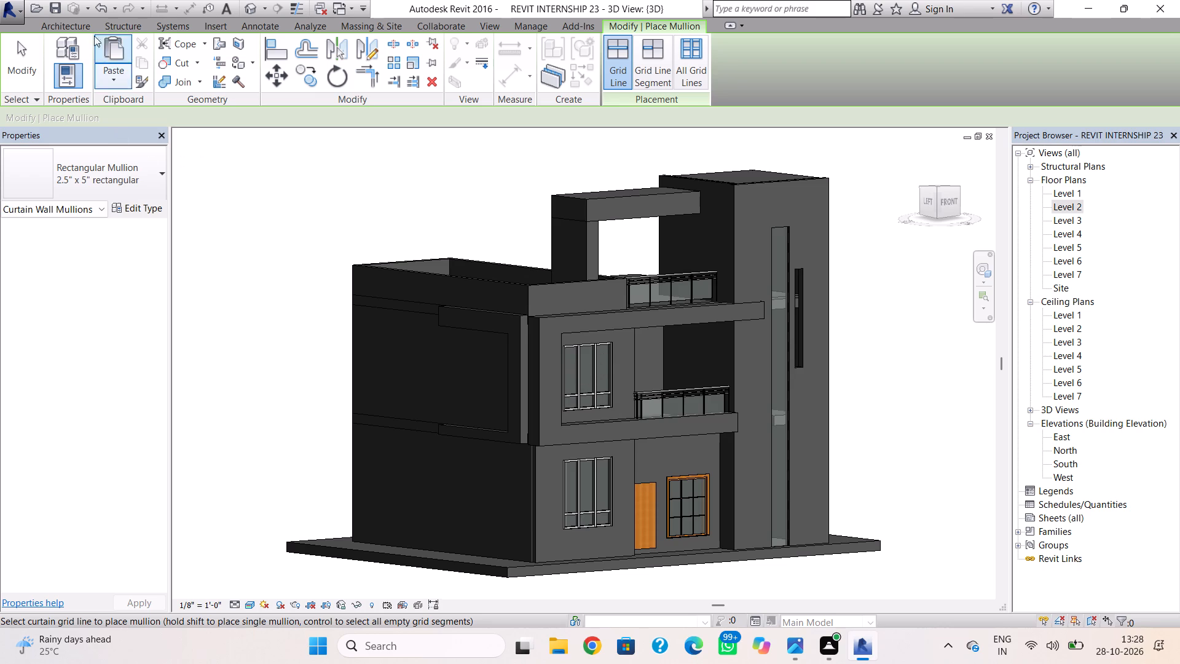
pyautogui.click(63, 27)
pyautogui.click(124, 57)
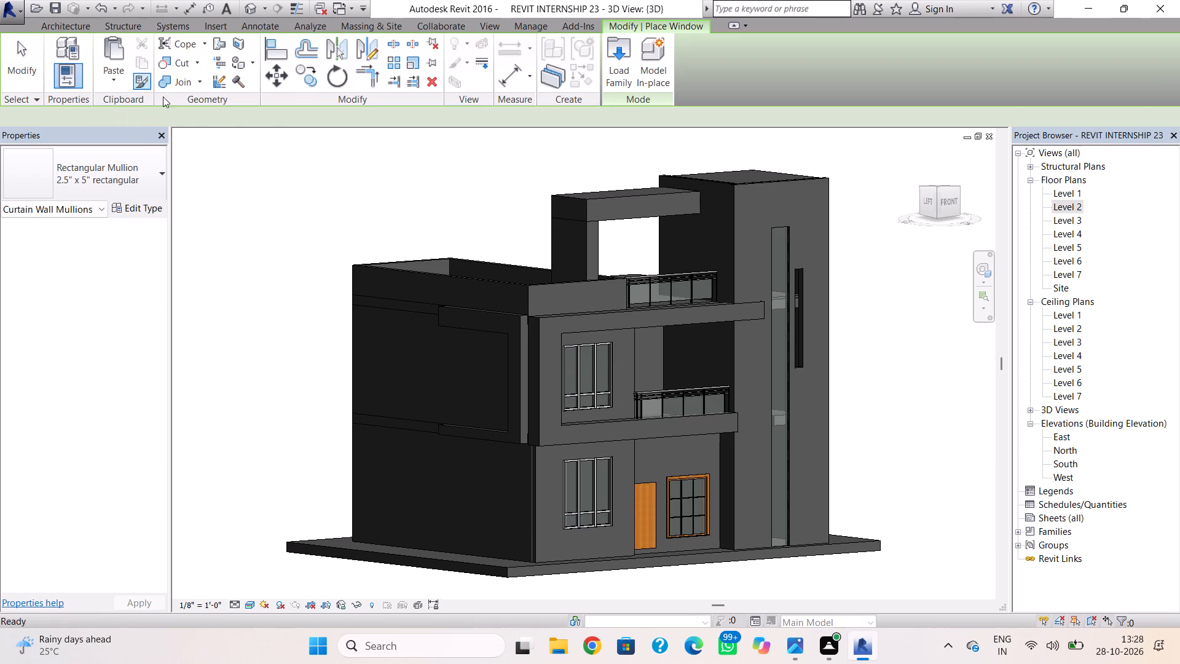
pyautogui.keyDown('shift'); pyautogui.moveTo(403, 358); pyautogui.dragTo(433, 341, button='right'); pyautogui.keyUp('shift')
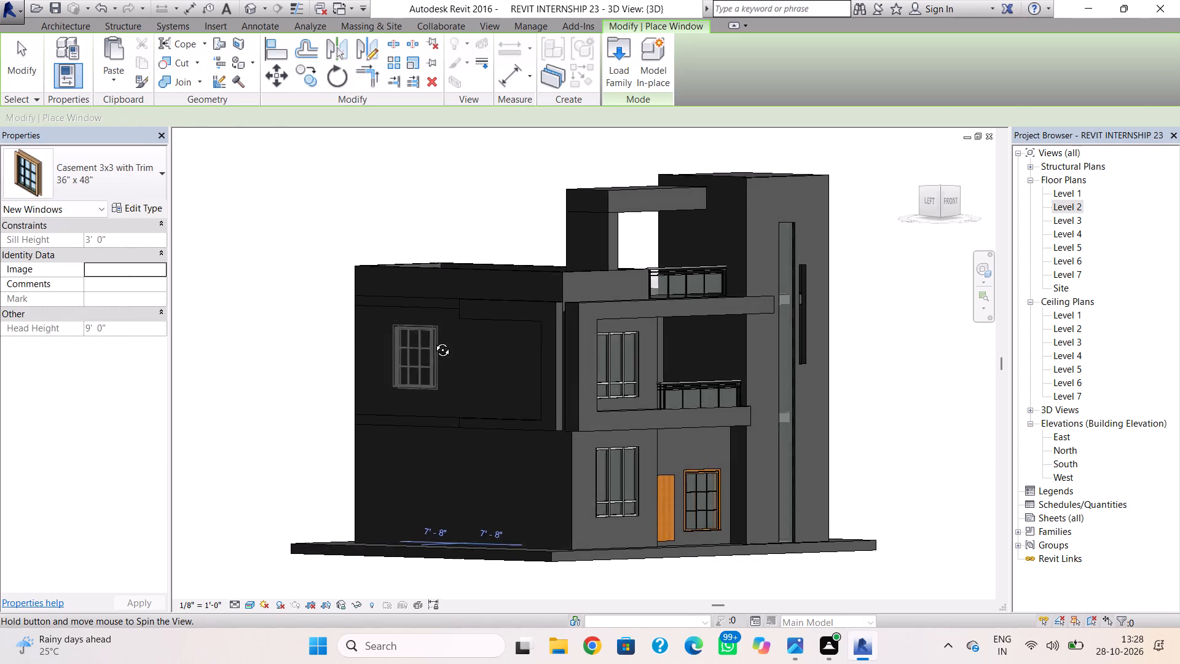
pyautogui.keyDown('shift'); pyautogui.moveTo(433, 341); pyautogui.dragTo(508, 339, button='right'); pyautogui.keyUp('shift')
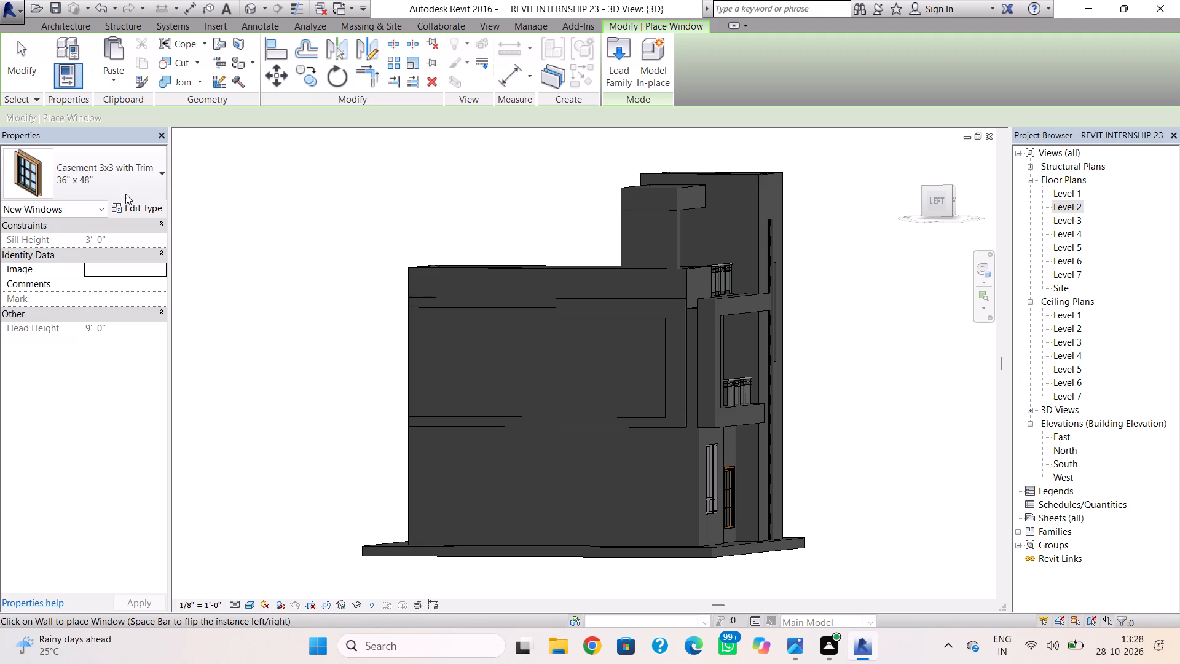
pyautogui.click(125, 192)
pyautogui.click(115, 280)
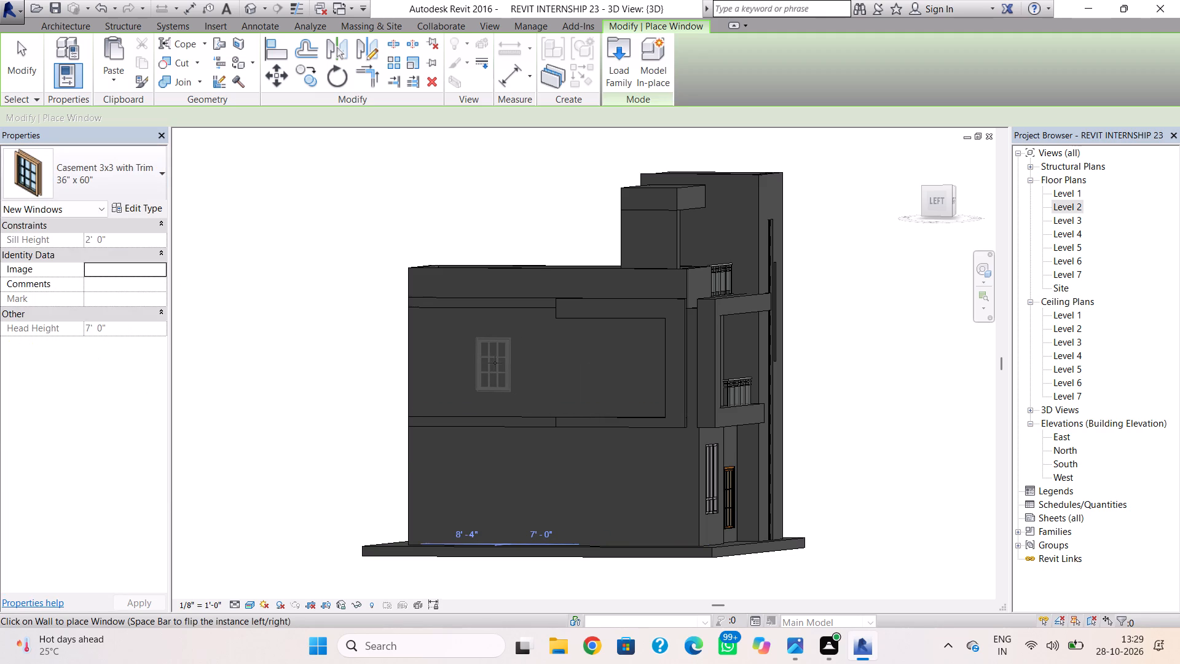
pyautogui.click(495, 363)
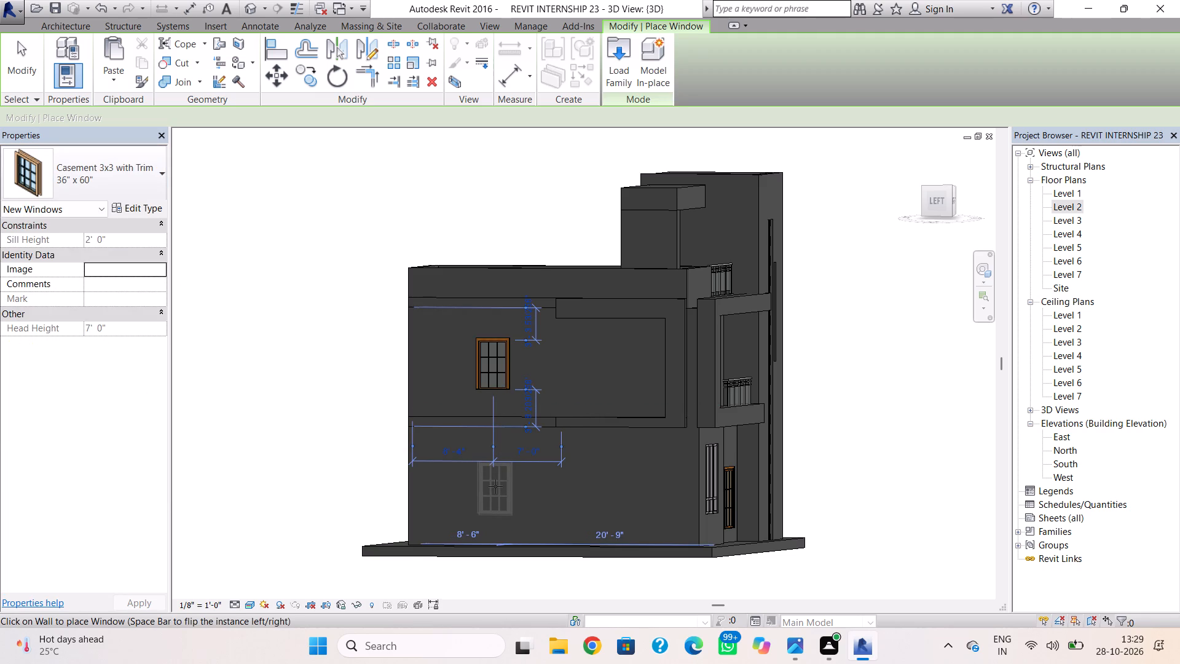
pyautogui.click(495, 486)
pyautogui.press('Escape')
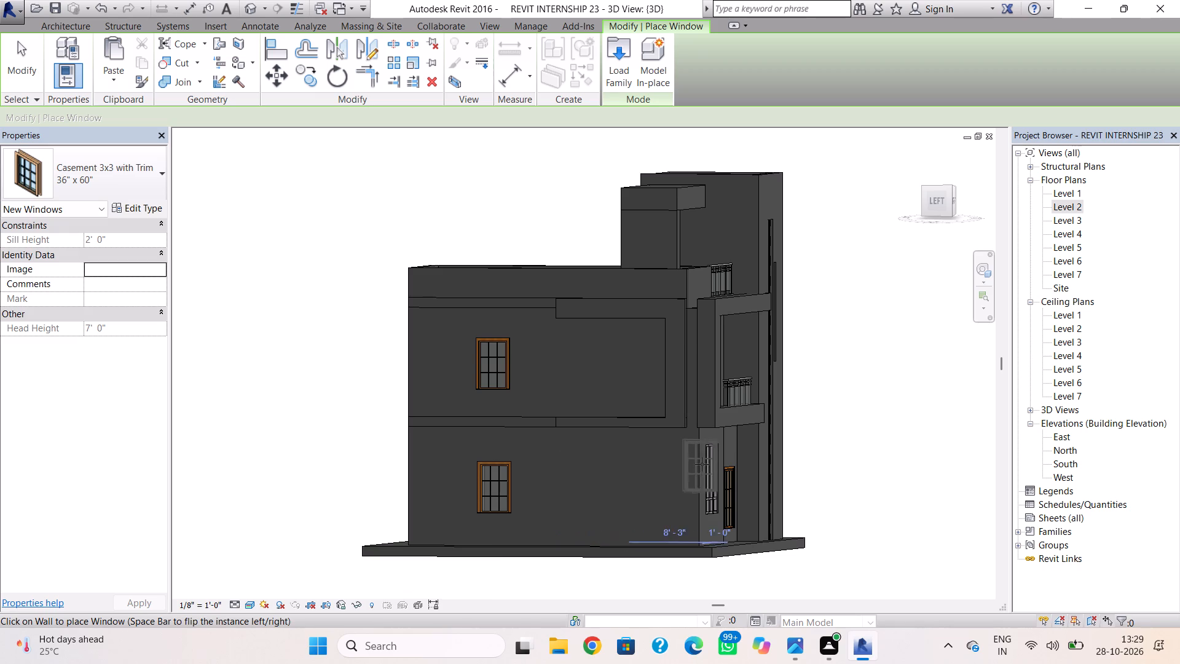
pyautogui.click(659, 475)
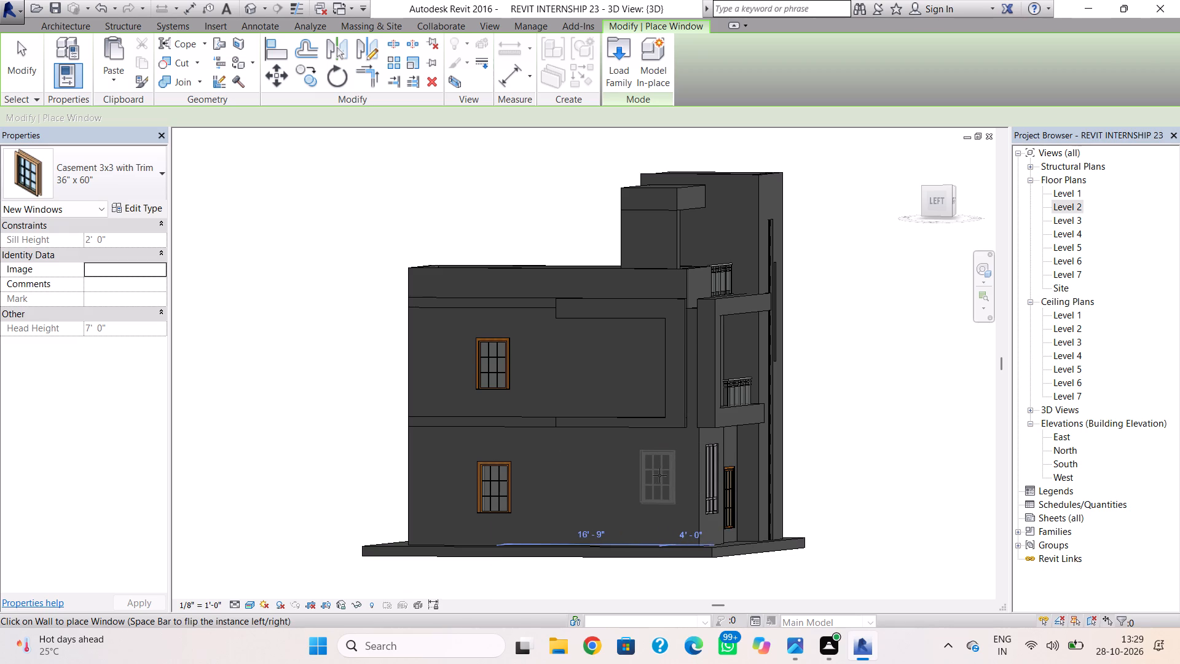
pyautogui.press('Escape')
# Place a Single-Flush 34" x 80" door in the Level 2 wall behind the balcony railing, about 4' from one wall end.
pyautogui.keyDown('shift'); pyautogui.moveTo(739, 482); pyautogui.dragTo(623, 484, button='right'); pyautogui.keyUp('shift')
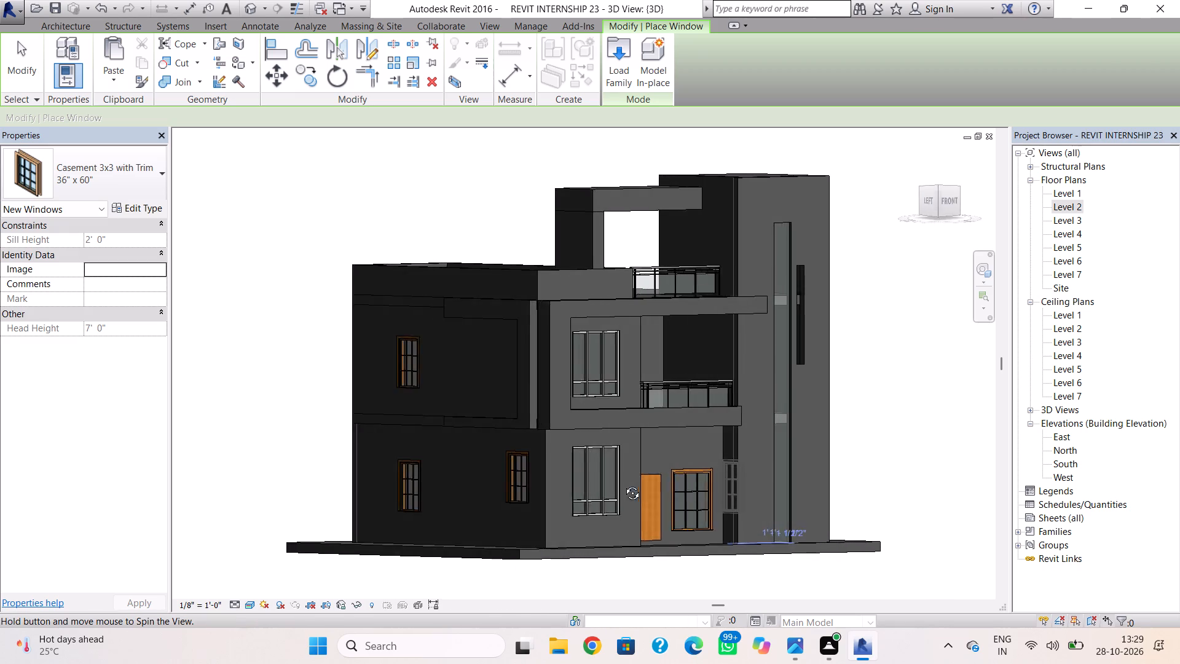
pyautogui.keyDown('shift'); pyautogui.moveTo(623, 484); pyautogui.dragTo(561, 482, button='right'); pyautogui.keyUp('shift')
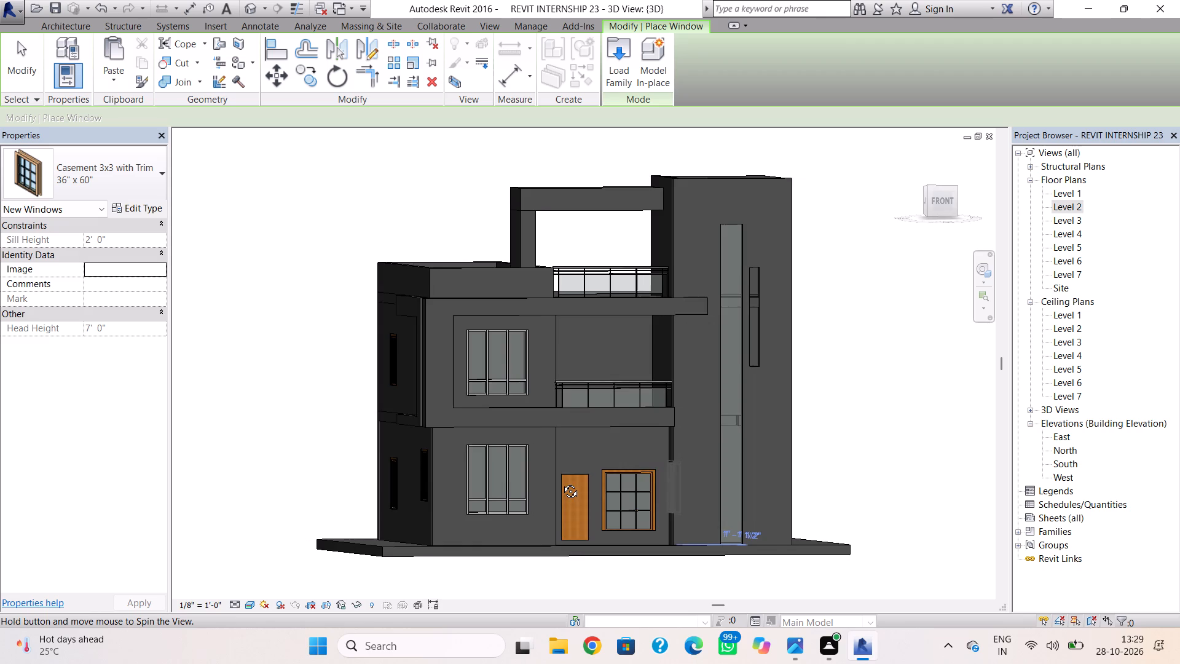
pyautogui.keyDown('shift'); pyautogui.moveTo(561, 482); pyautogui.dragTo(549, 485, button='right'); pyautogui.keyUp('shift')
pyautogui.click(65, 18)
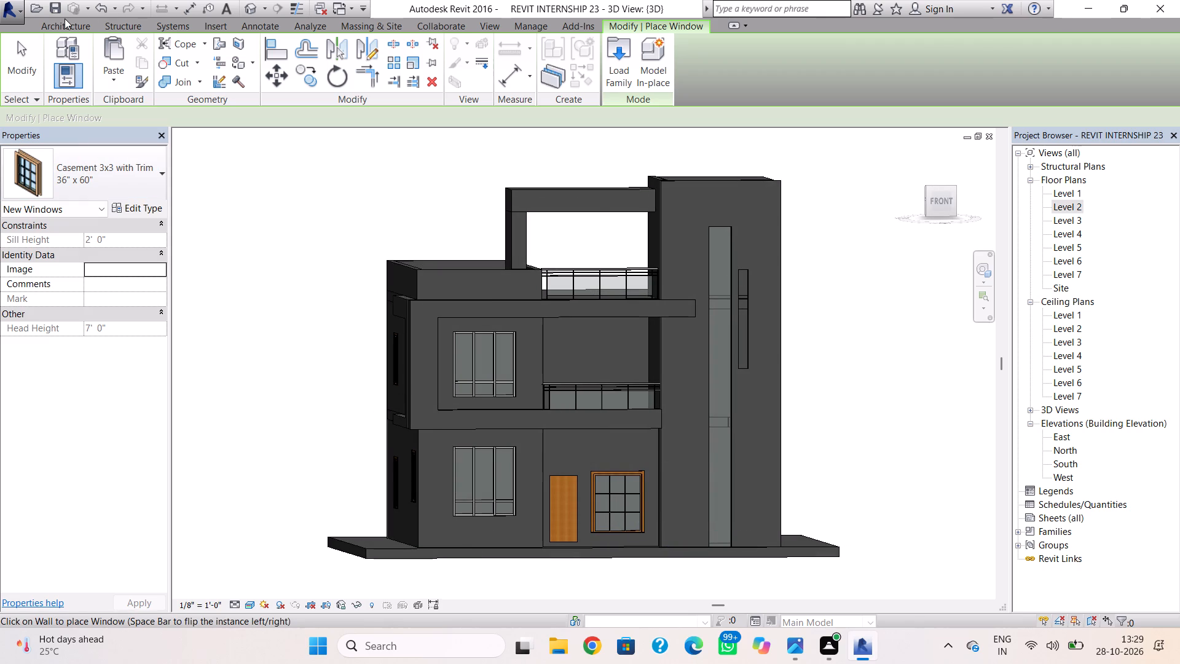
pyautogui.moveTo(65, 23); pyautogui.dragTo(65, 28)
pyautogui.click(89, 57)
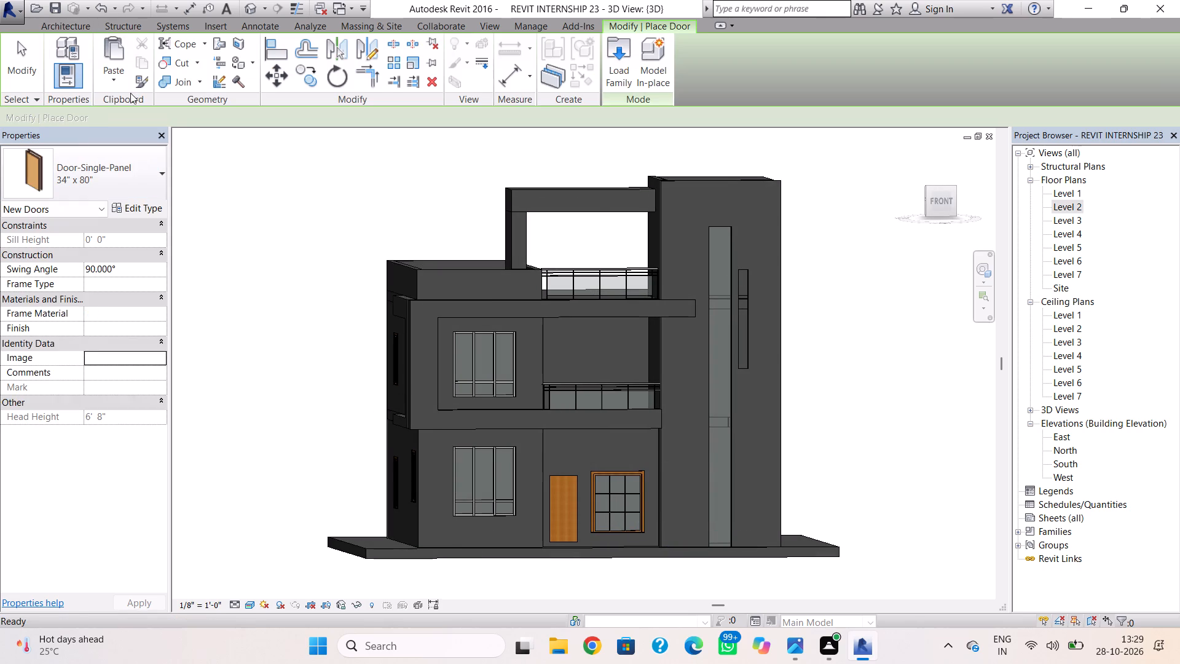
pyautogui.click(138, 170)
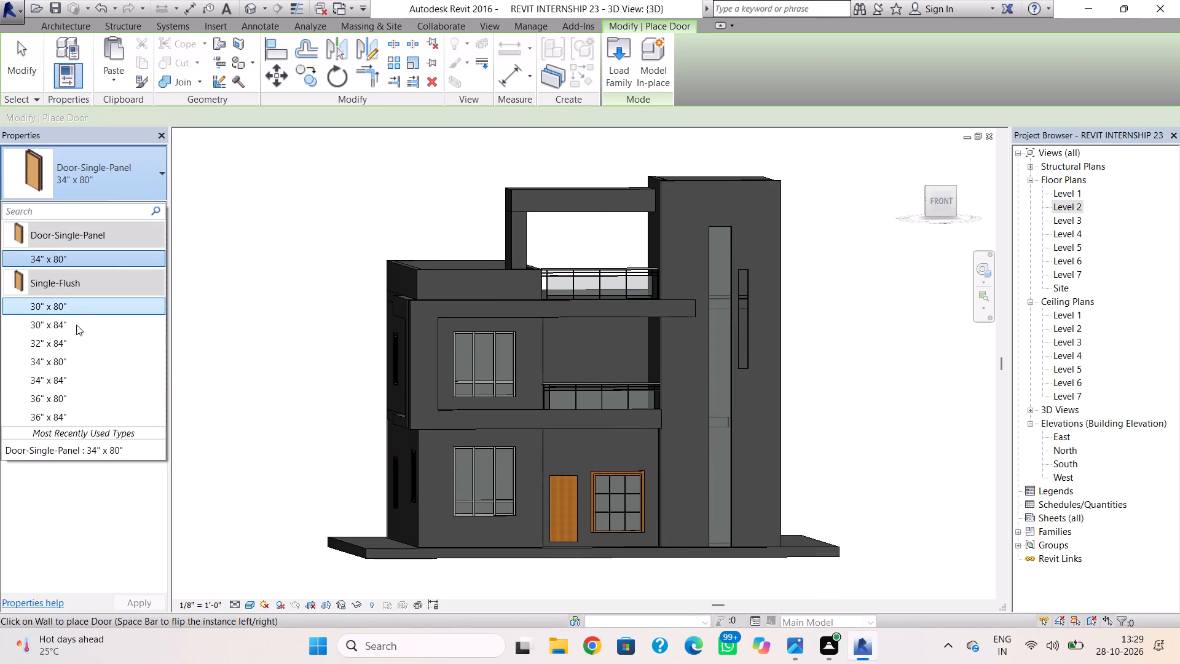
pyautogui.click(65, 360)
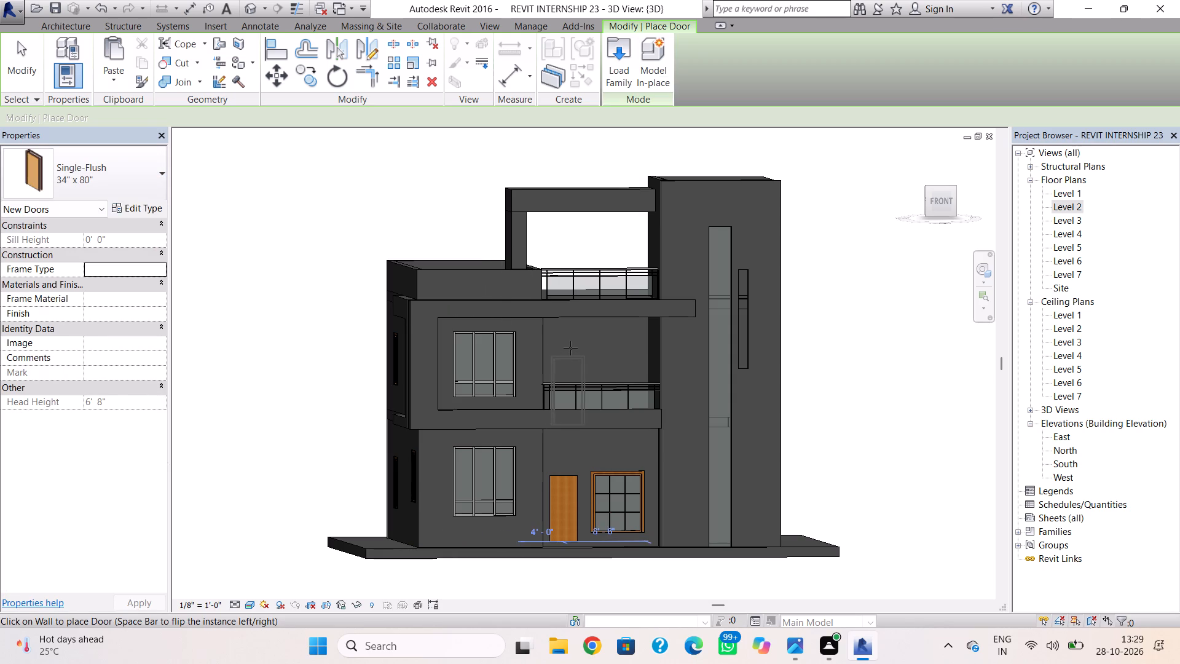
pyautogui.click(570, 348)
pyautogui.press('Escape')
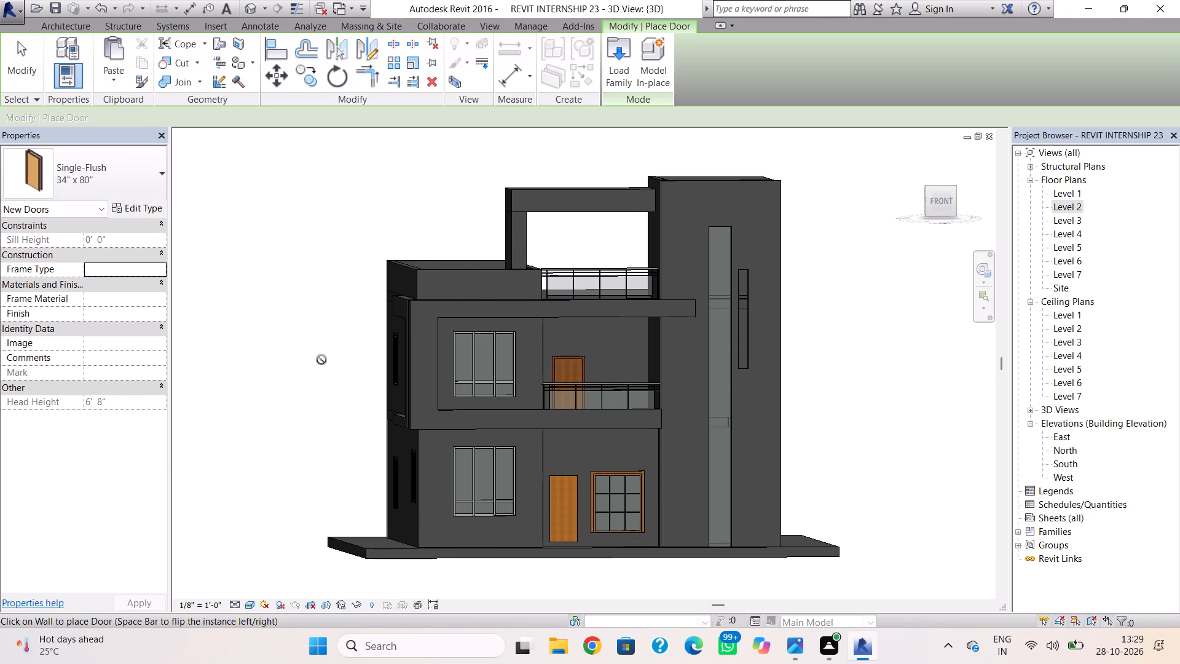
pyautogui.press('Escape')
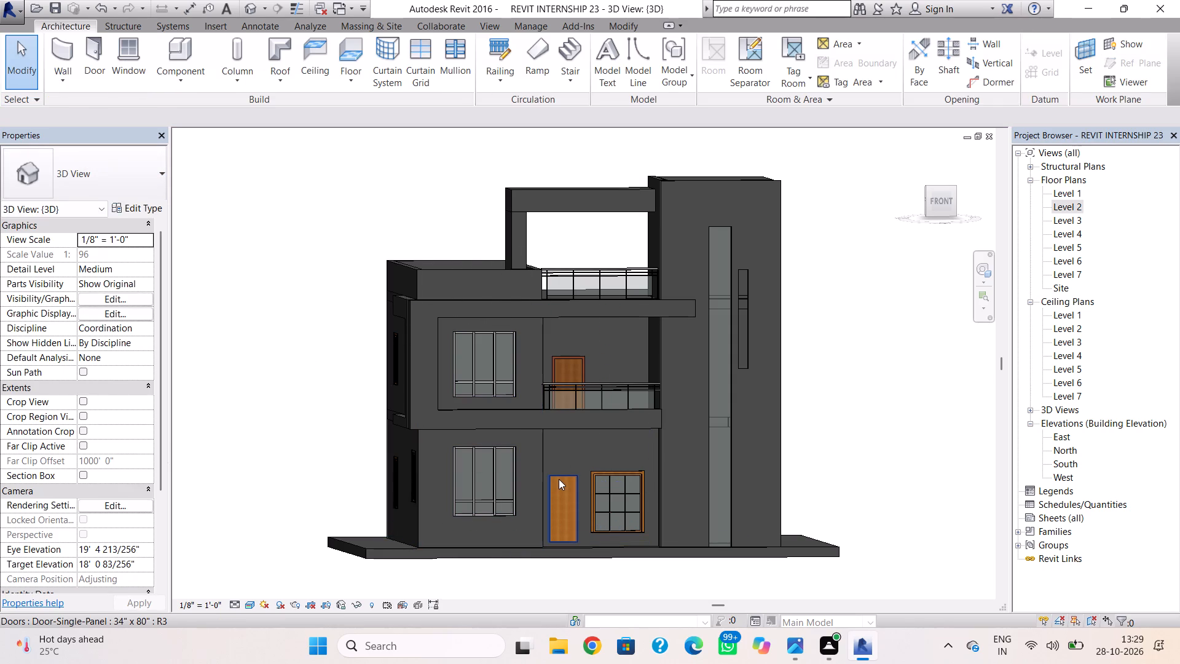
# Delete the Level 1 front door beside the casement window.
pyautogui.click(559, 479)
pyautogui.press('Delete')
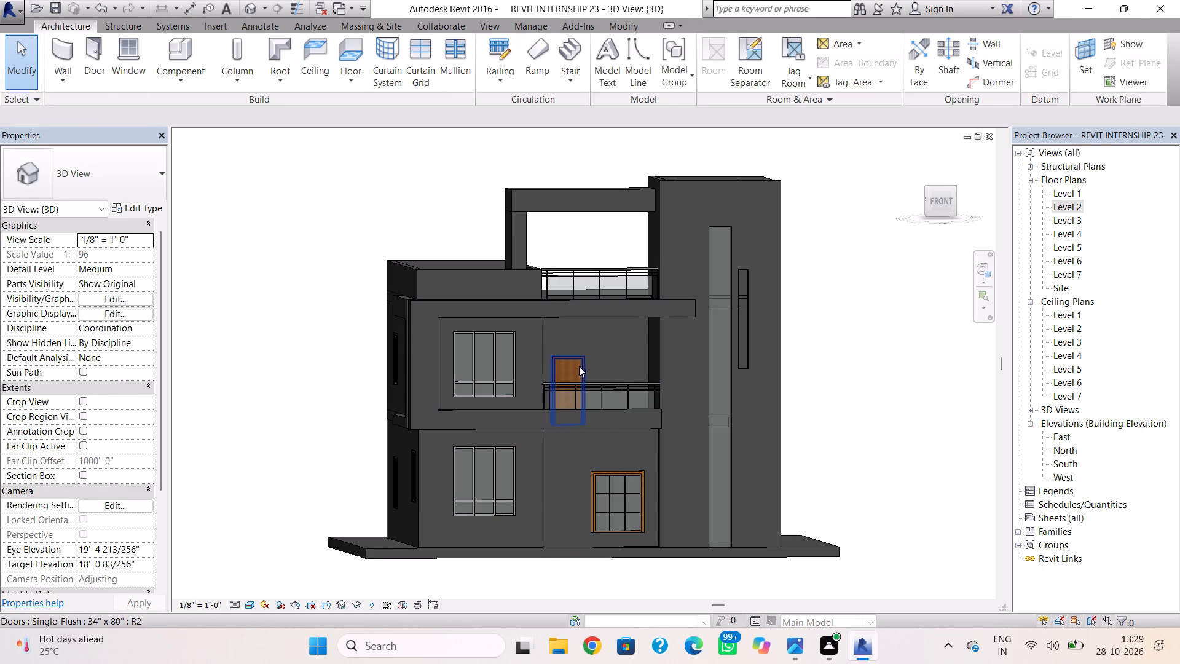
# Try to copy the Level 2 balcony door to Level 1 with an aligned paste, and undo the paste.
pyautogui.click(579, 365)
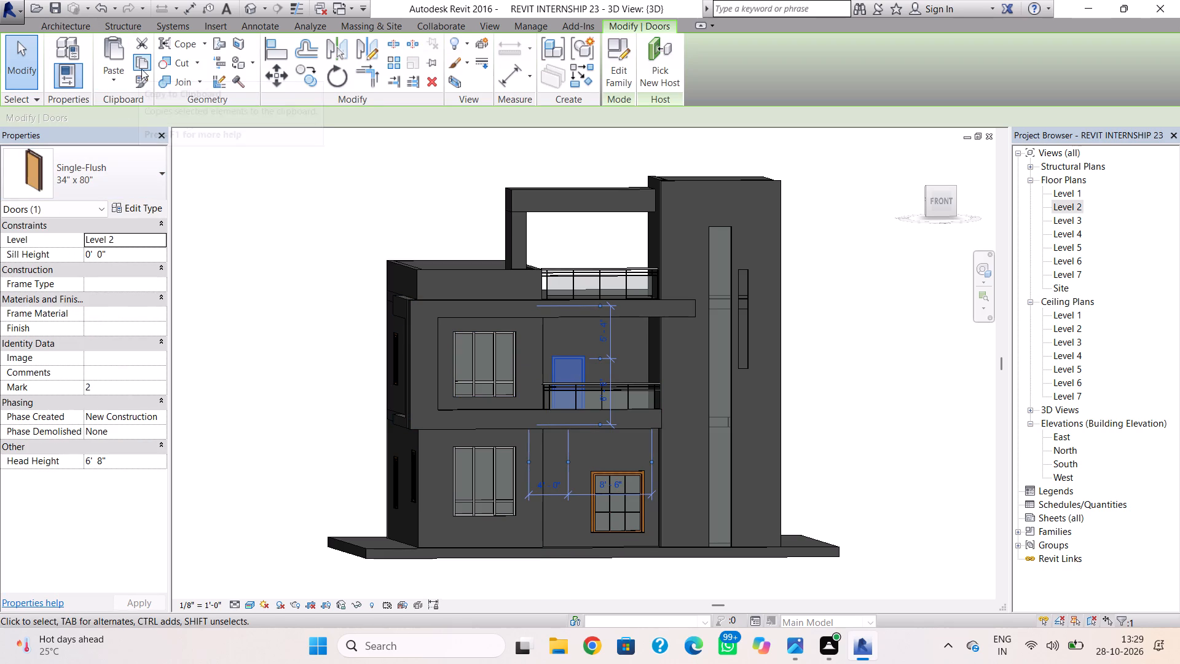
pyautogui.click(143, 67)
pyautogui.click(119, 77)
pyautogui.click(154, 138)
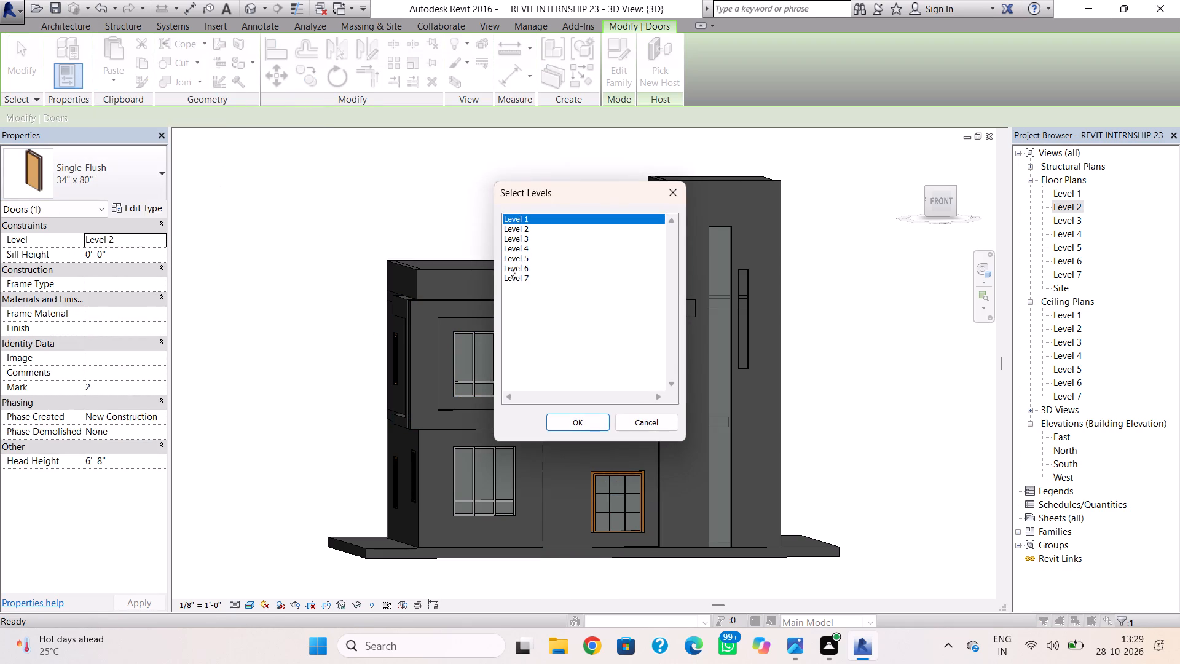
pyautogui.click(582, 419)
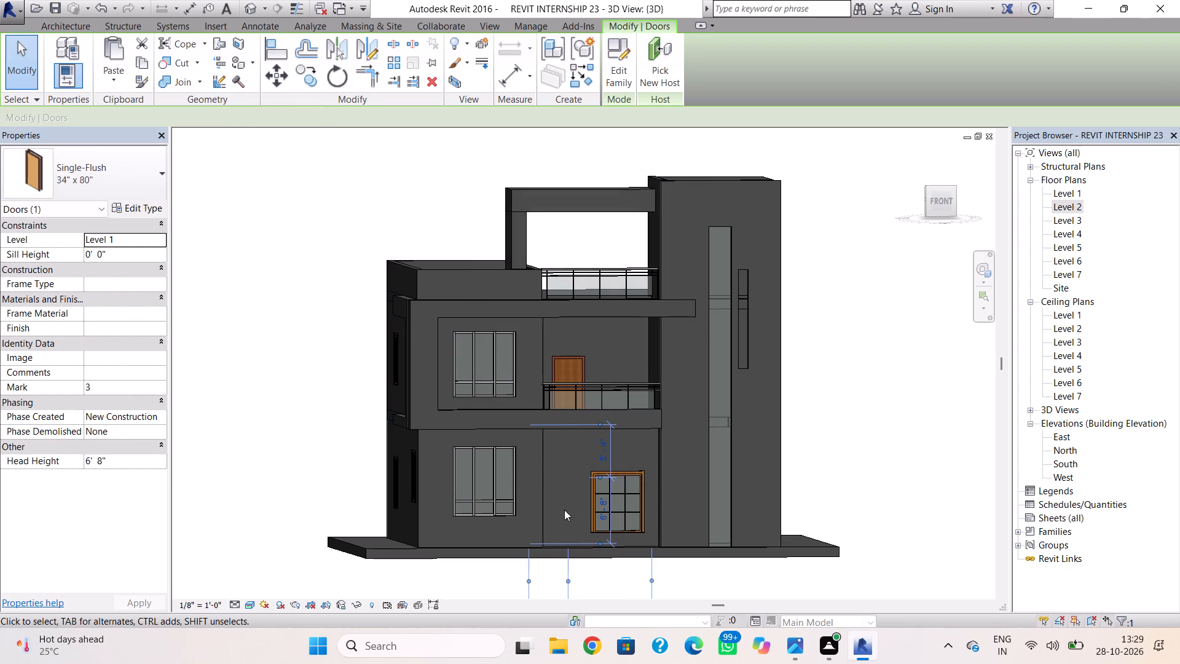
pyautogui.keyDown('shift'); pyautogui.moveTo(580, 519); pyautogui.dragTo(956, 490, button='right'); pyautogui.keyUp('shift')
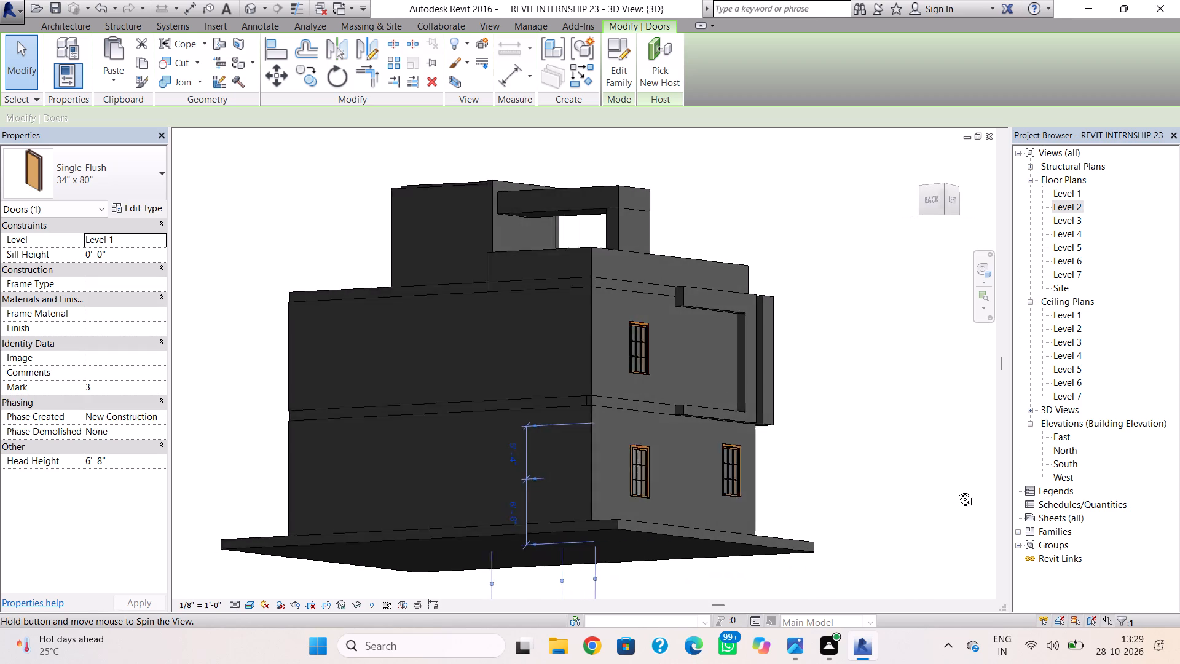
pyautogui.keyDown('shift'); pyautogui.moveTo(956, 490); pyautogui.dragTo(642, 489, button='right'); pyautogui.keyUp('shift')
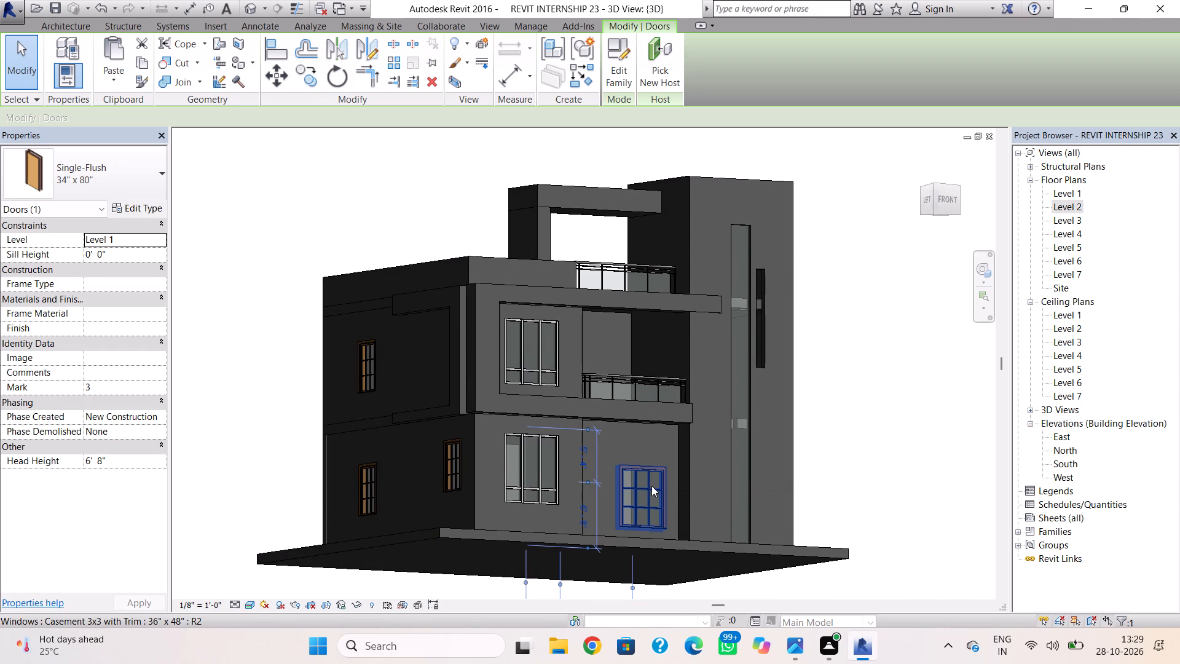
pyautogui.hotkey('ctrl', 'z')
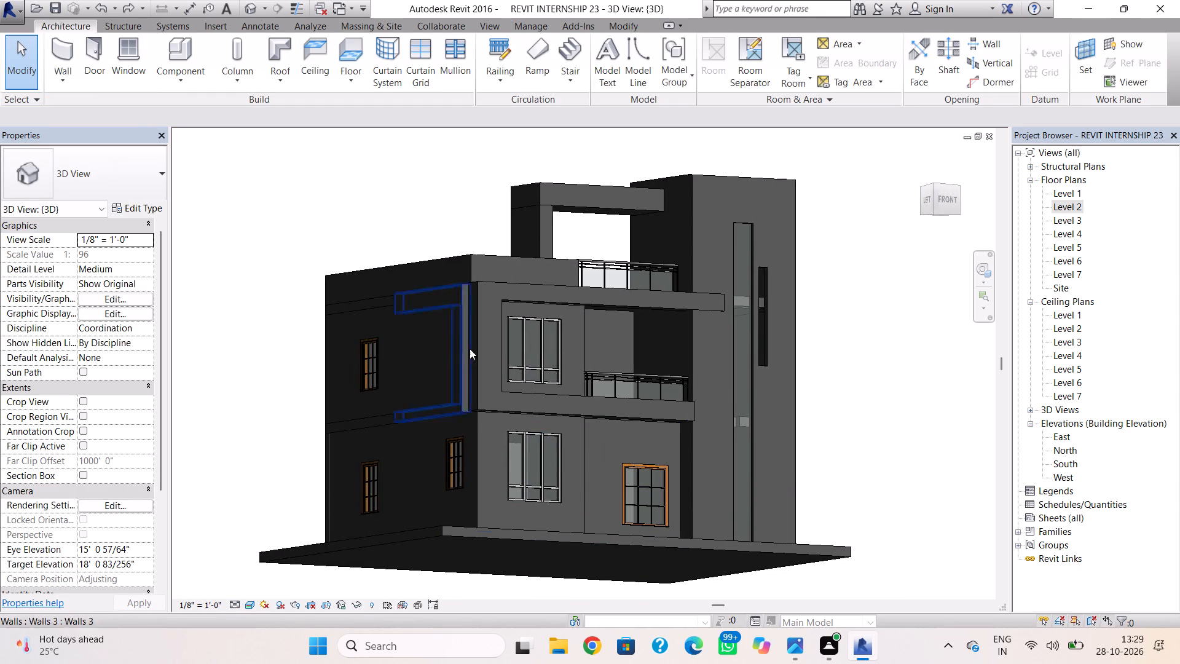
# Place a Single-Flush 34" x 84" door in the Level 1 front wall, about 5' from the centre of the casement window.
pyautogui.keyDown('shift'); pyautogui.moveTo(602, 425); pyautogui.dragTo(517, 459, button='right'); pyautogui.keyUp('shift')
pyautogui.keyDown('shift'); pyautogui.moveTo(398, 421); pyautogui.dragTo(348, 482, button='right'); pyautogui.keyUp('shift')
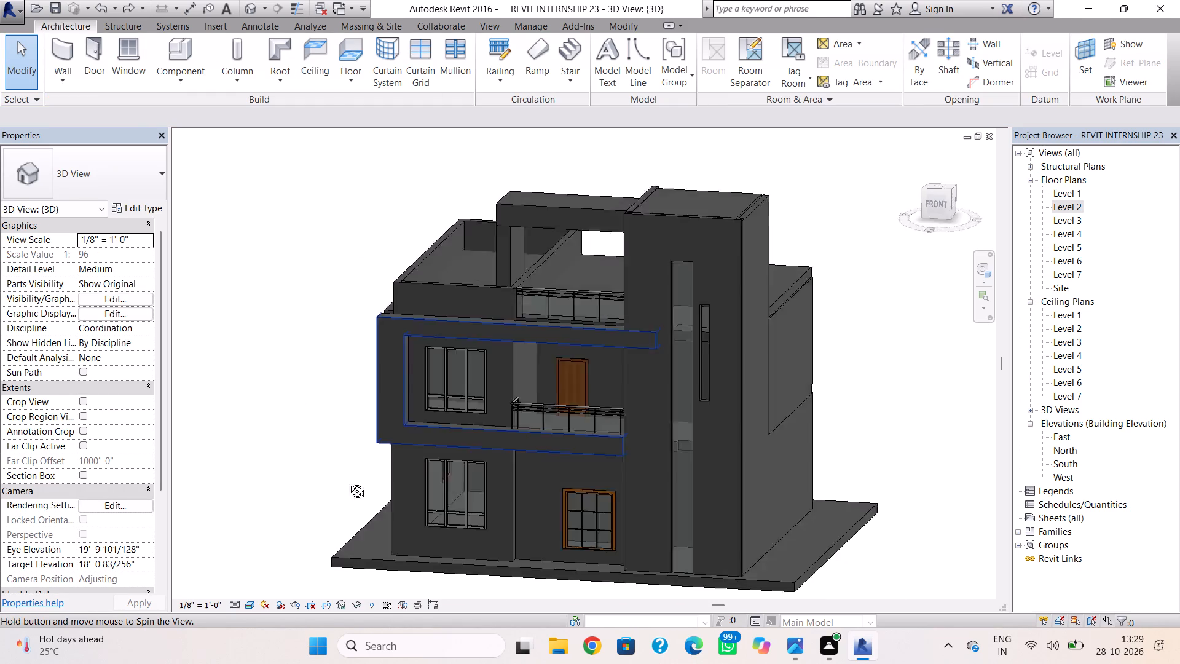
pyautogui.keyDown('shift'); pyautogui.moveTo(348, 482); pyautogui.dragTo(358, 400, button='right'); pyautogui.keyUp('shift')
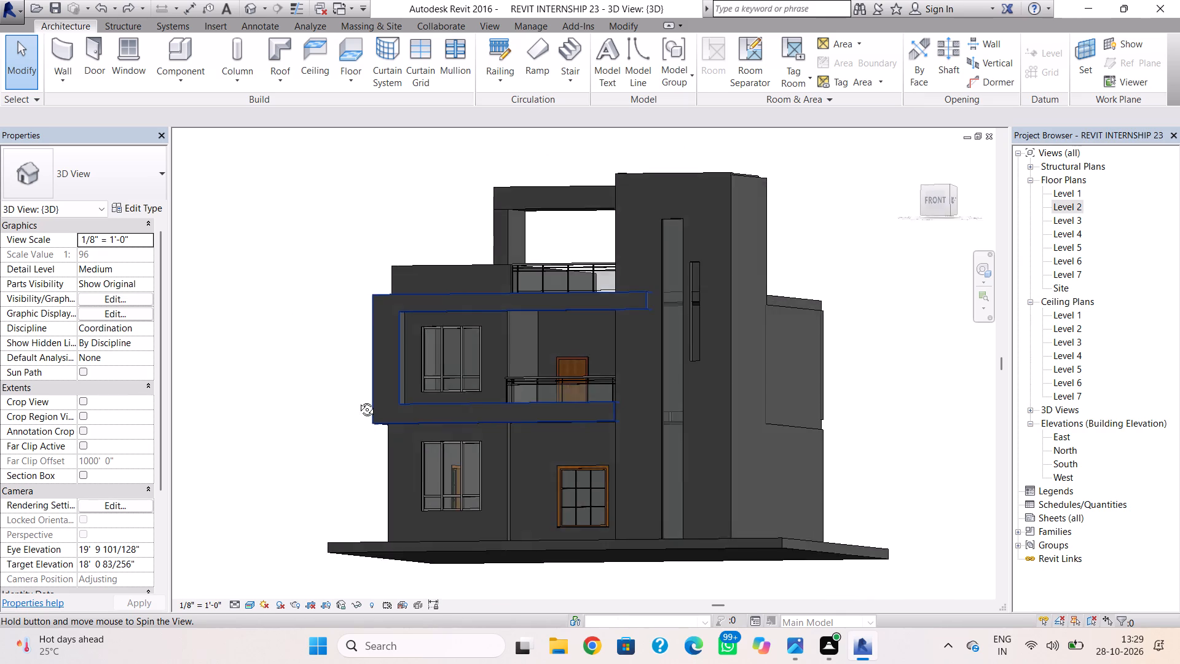
pyautogui.keyDown('shift'); pyautogui.moveTo(358, 400); pyautogui.dragTo(398, 472, button='right'); pyautogui.keyUp('shift')
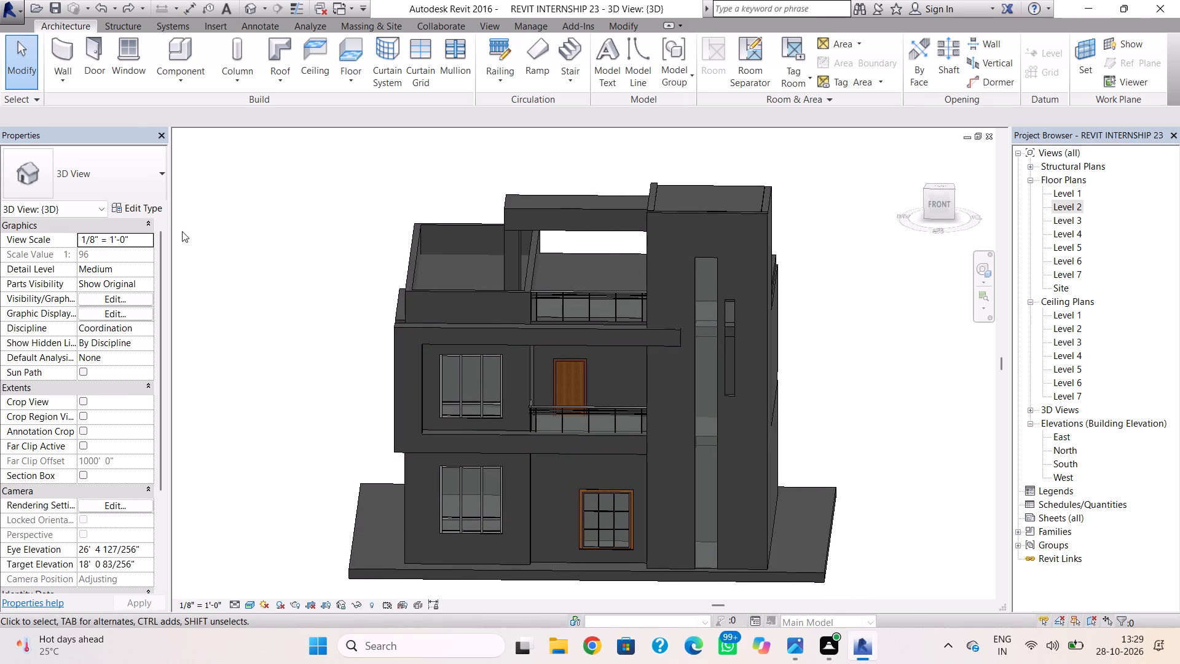
pyautogui.click(90, 61)
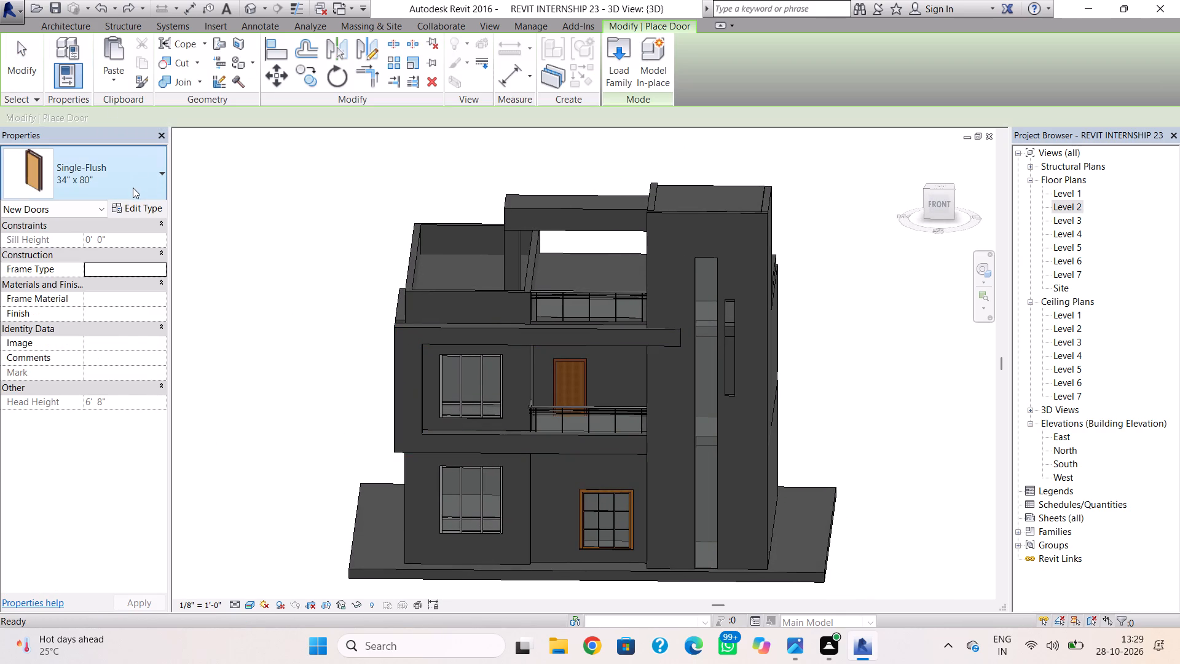
pyautogui.click(133, 188)
pyautogui.click(127, 385)
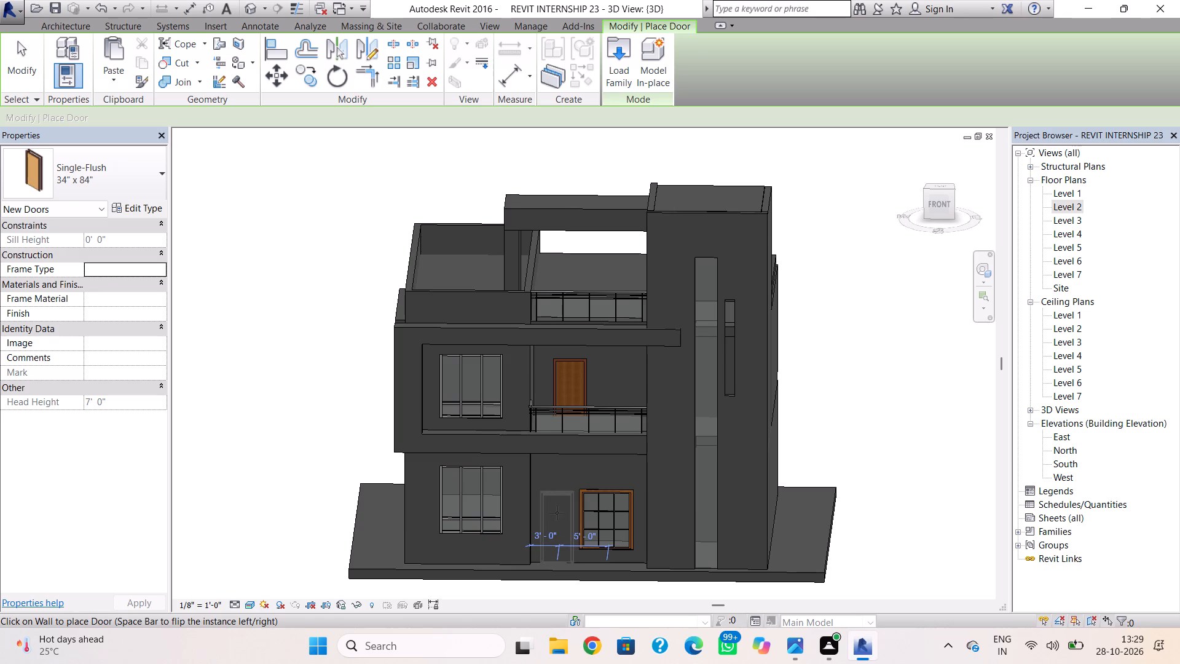
pyautogui.click(555, 512)
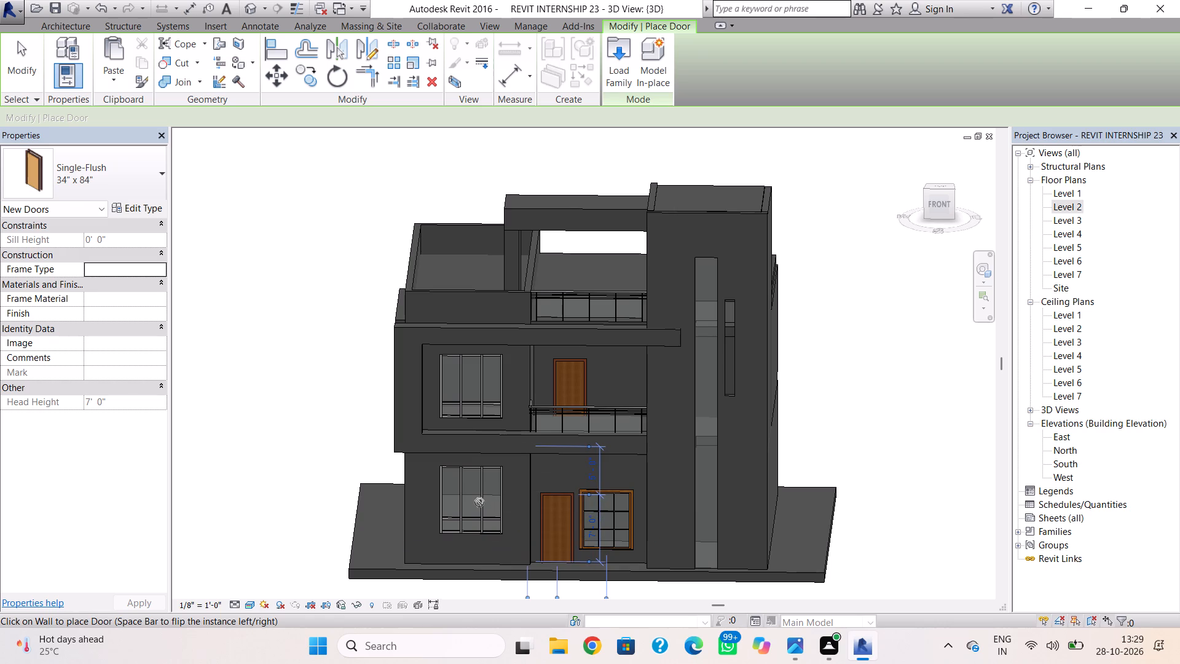
pyautogui.press('Escape')
pyautogui.keyDown('shift'); pyautogui.moveTo(557, 453); pyautogui.dragTo(478, 528, button='right'); pyautogui.keyUp('shift')
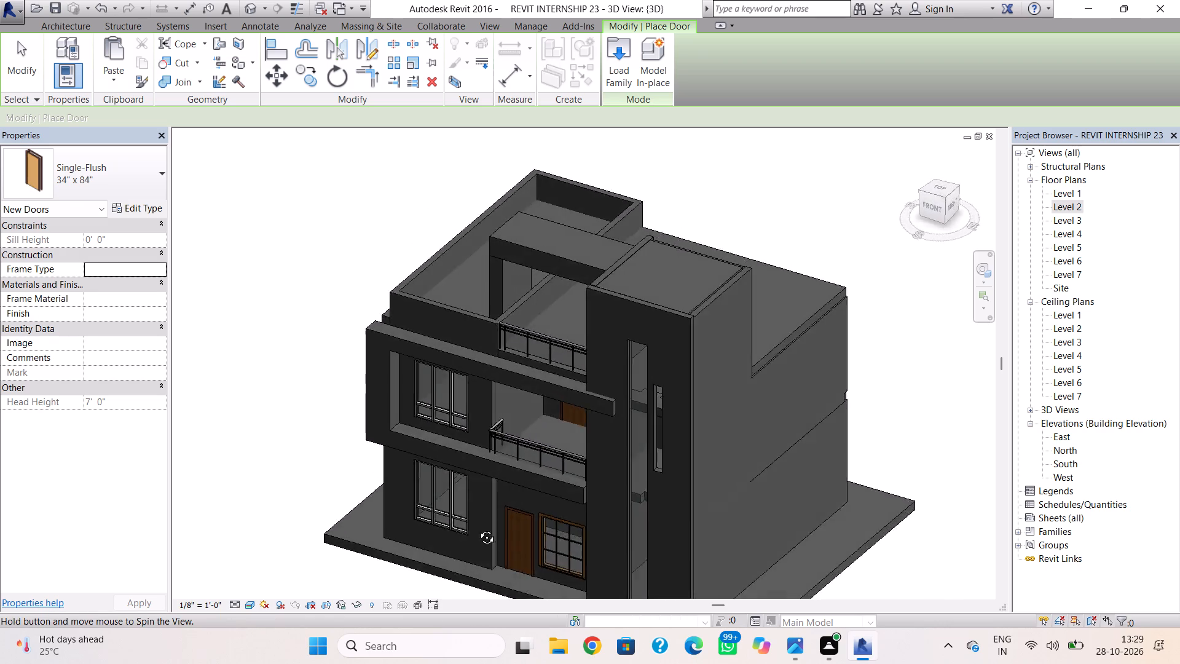
pyautogui.keyDown('shift'); pyautogui.moveTo(478, 528); pyautogui.dragTo(578, 425, button='right'); pyautogui.keyUp('shift')
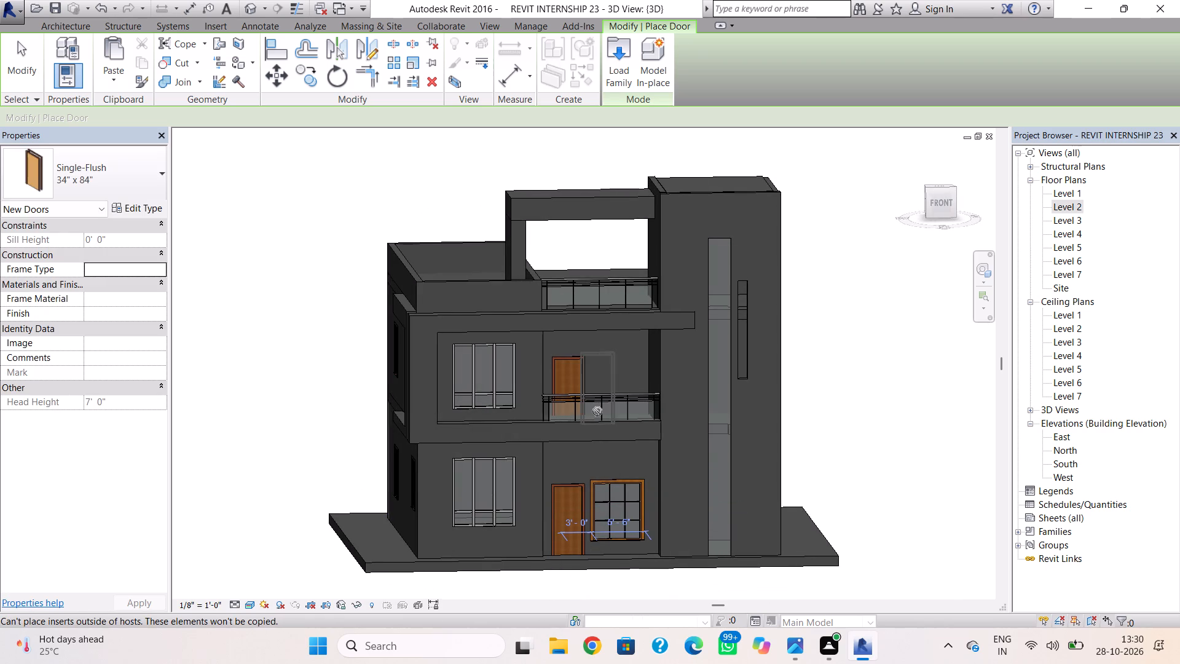
pyautogui.press('Escape')
# Raise the Level 2 balcony door to a sill height of 1' 4".
pyautogui.click(586, 389)
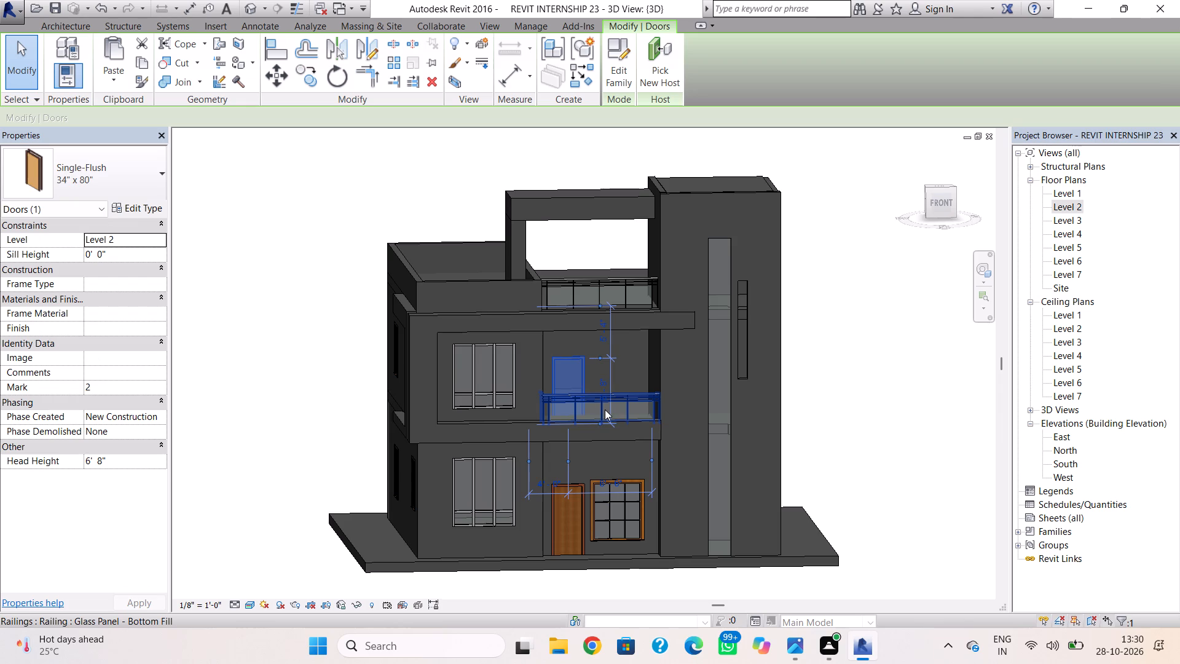
pyautogui.press('Up')
pyautogui.press('Up')
pyautogui.press('Up')
pyautogui.press('Up')
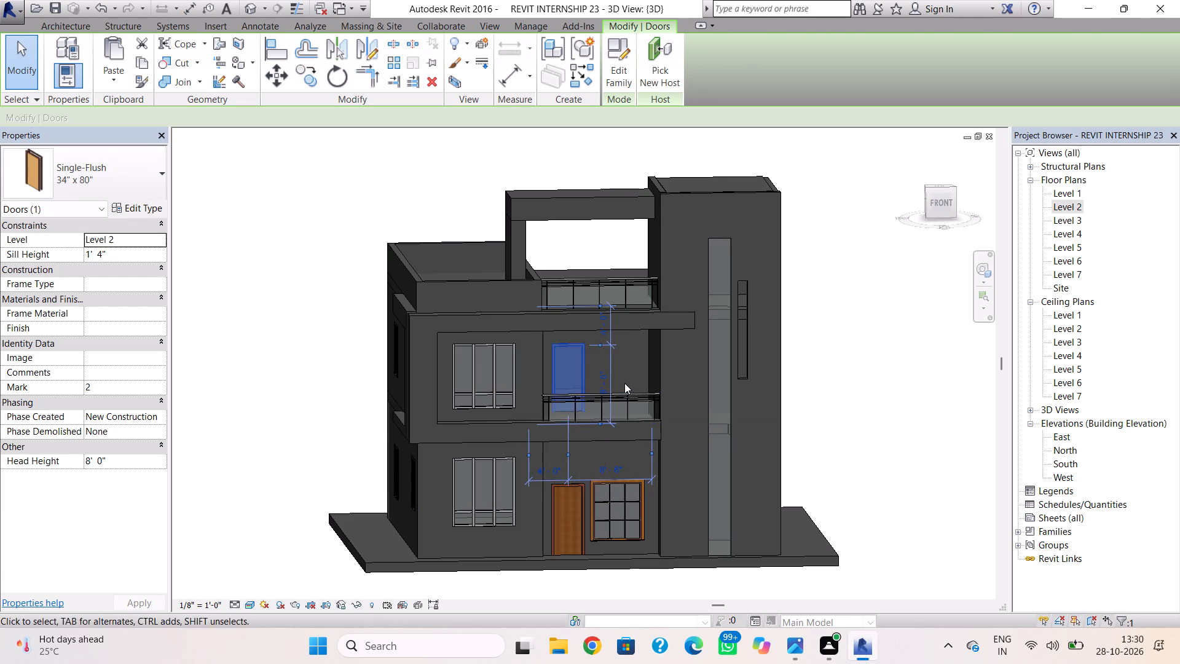
# Nudge the Level 2 balcony door slightly higher in its wall.
pyautogui.click(624, 382)
pyautogui.keyDown('shift'); pyautogui.moveTo(592, 410); pyautogui.dragTo(540, 483, button='right'); pyautogui.keyUp('shift')
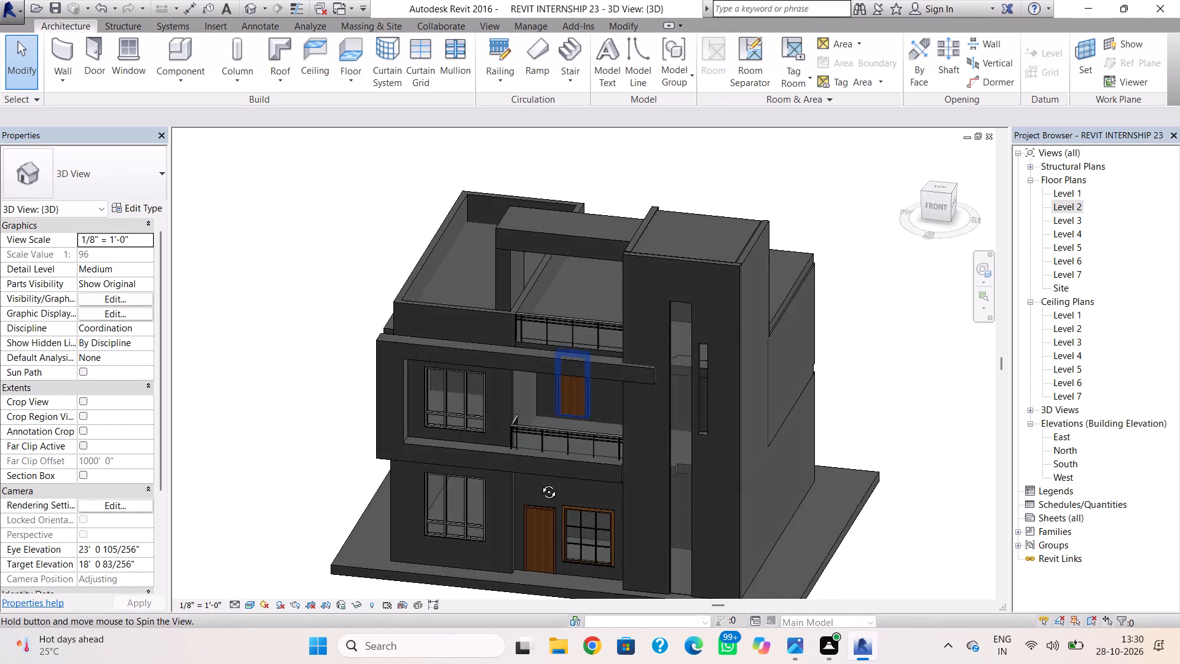
pyautogui.keyDown('shift'); pyautogui.moveTo(540, 483); pyautogui.dragTo(570, 407, button='right'); pyautogui.keyUp('shift')
pyautogui.click(579, 382)
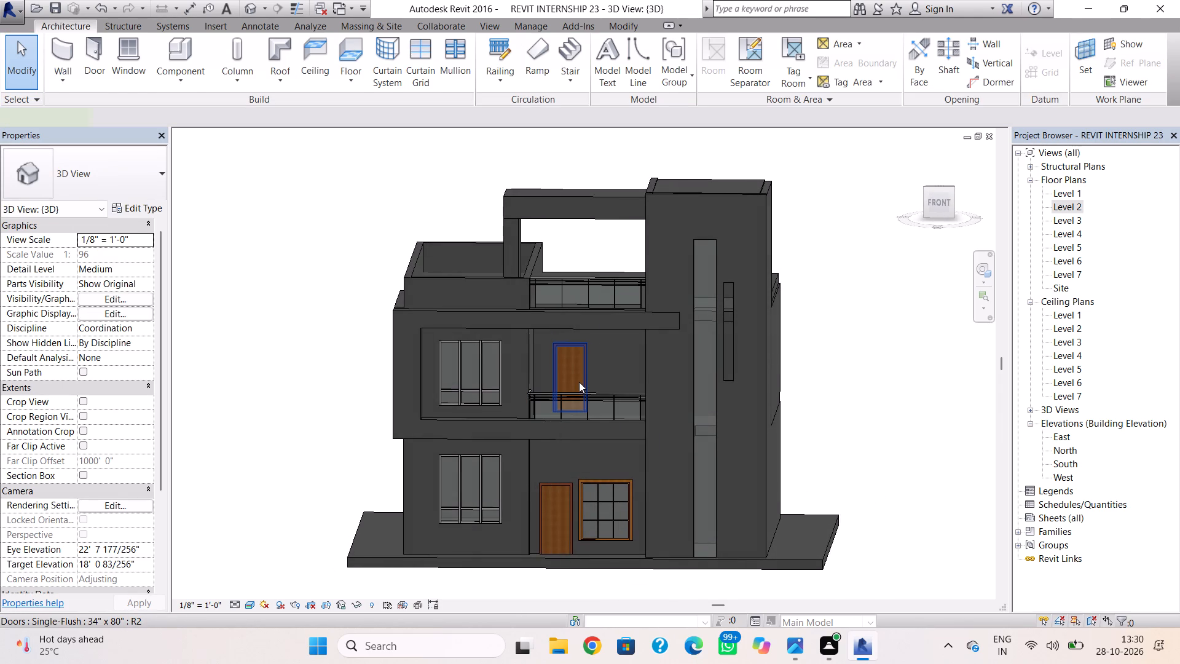
pyautogui.press('Up')
pyautogui.press('Up')
pyautogui.click(631, 374)
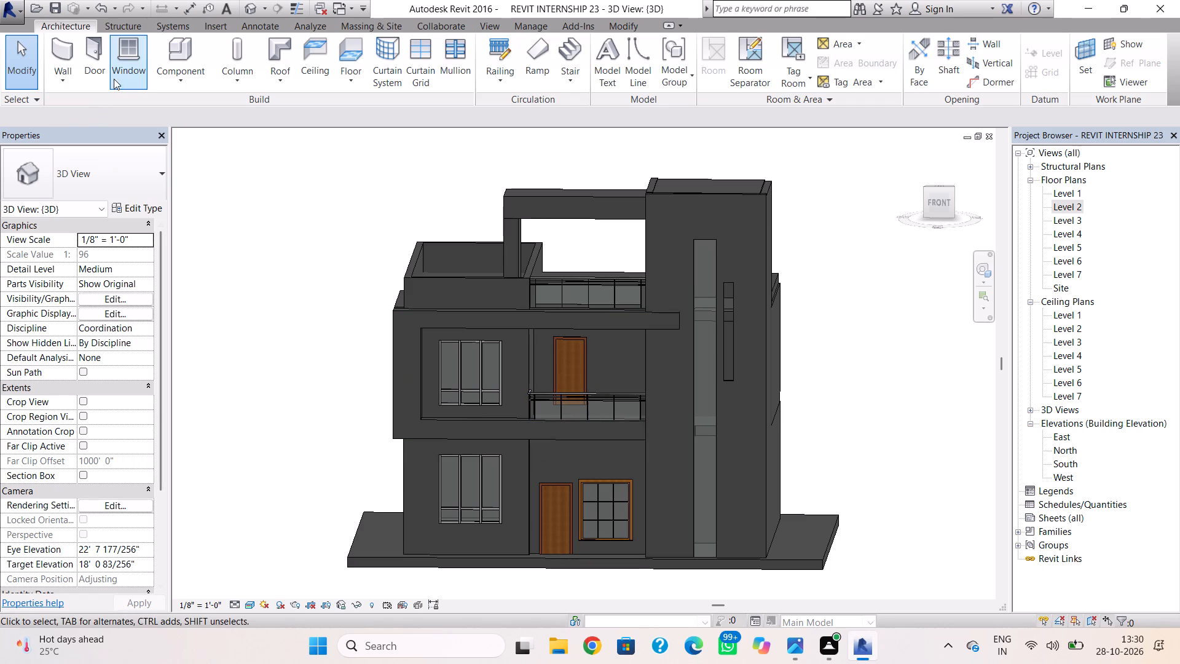
# Load the Casement Dbl with Trim.0001 window family from the US Imperial Windows library.
pyautogui.click(122, 57)
pyautogui.click(125, 177)
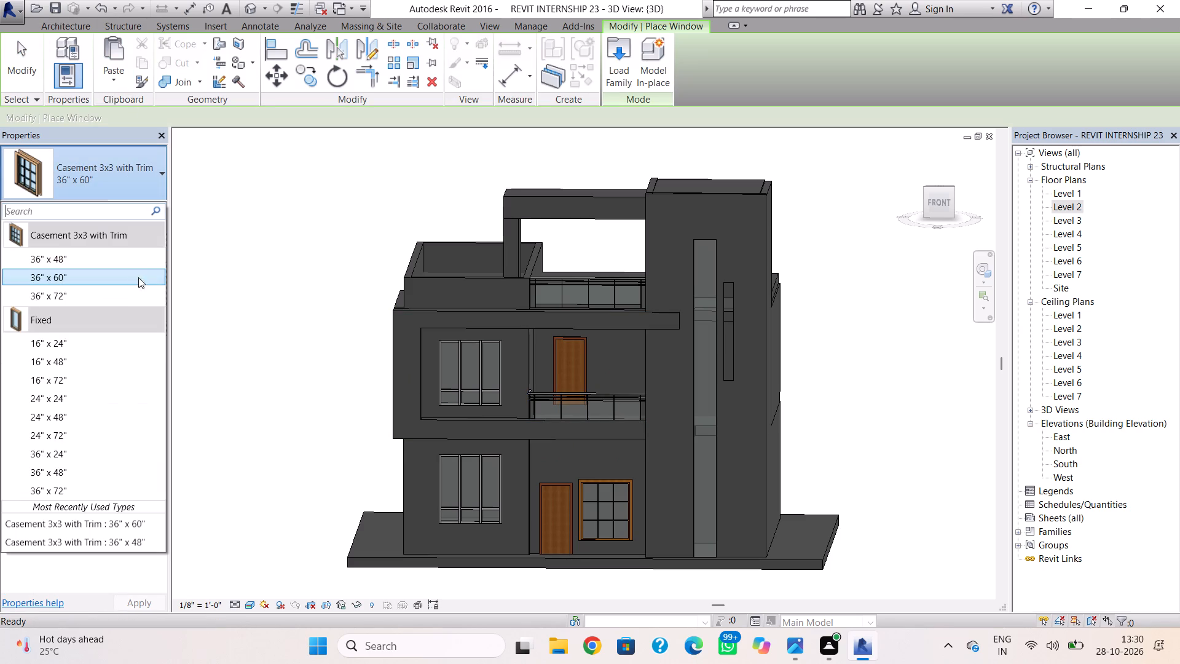
pyautogui.click(612, 58)
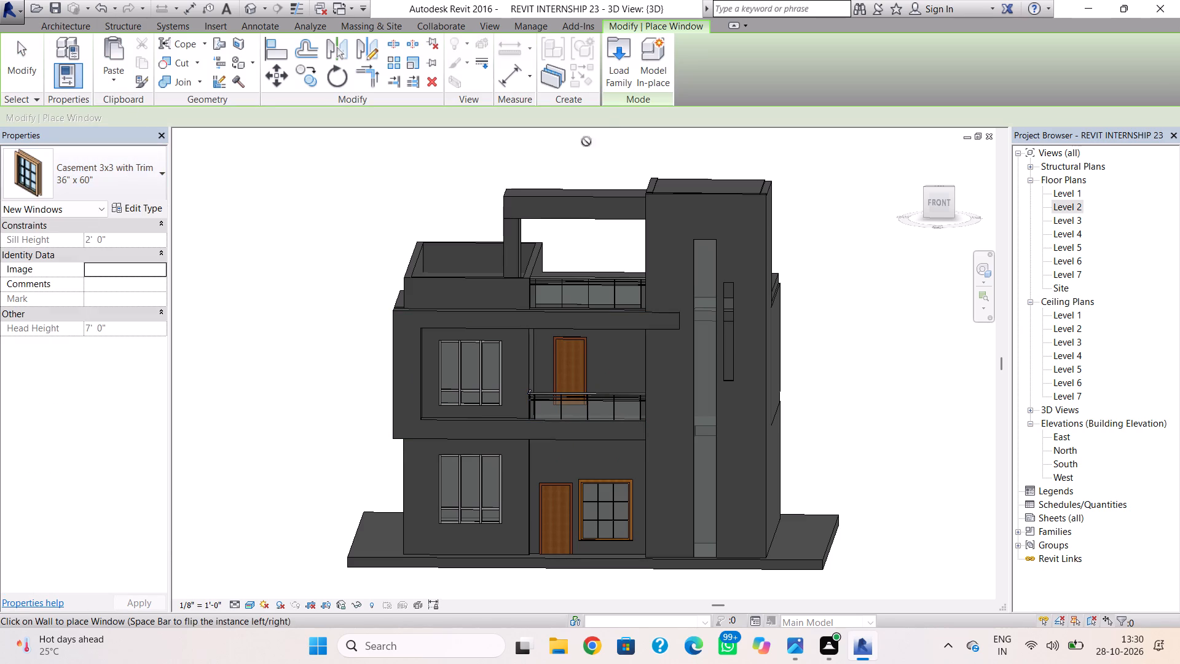
pyautogui.click(615, 50)
pyautogui.scroll(-4, 570, 298)
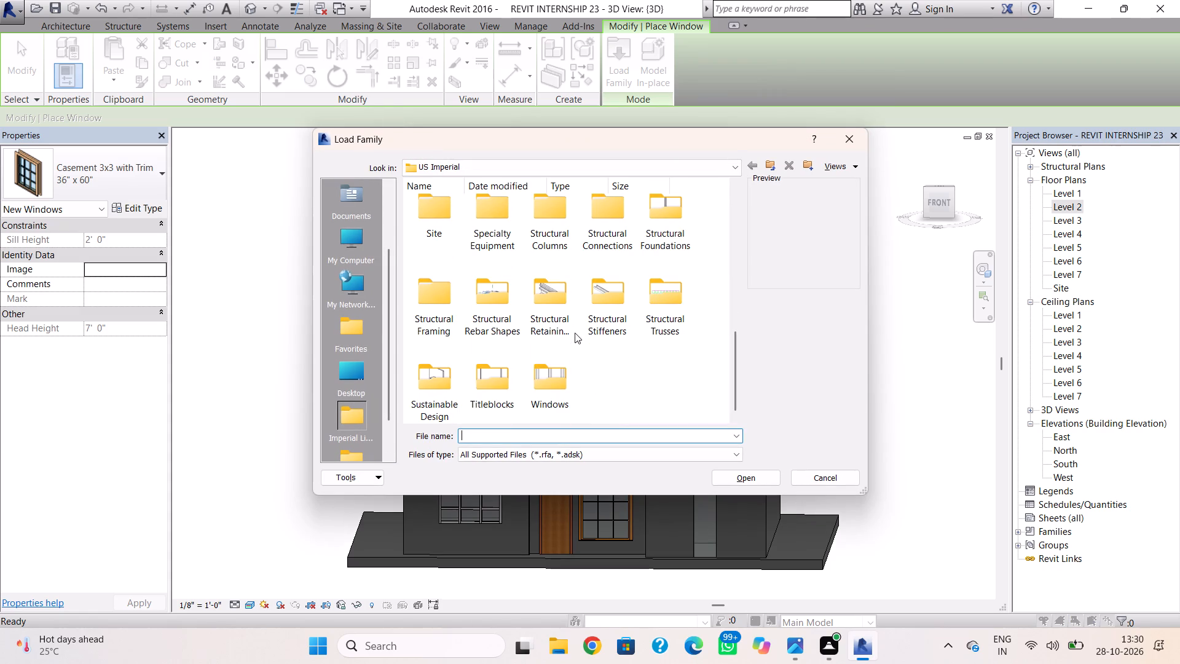
pyautogui.doubleClick(553, 365)
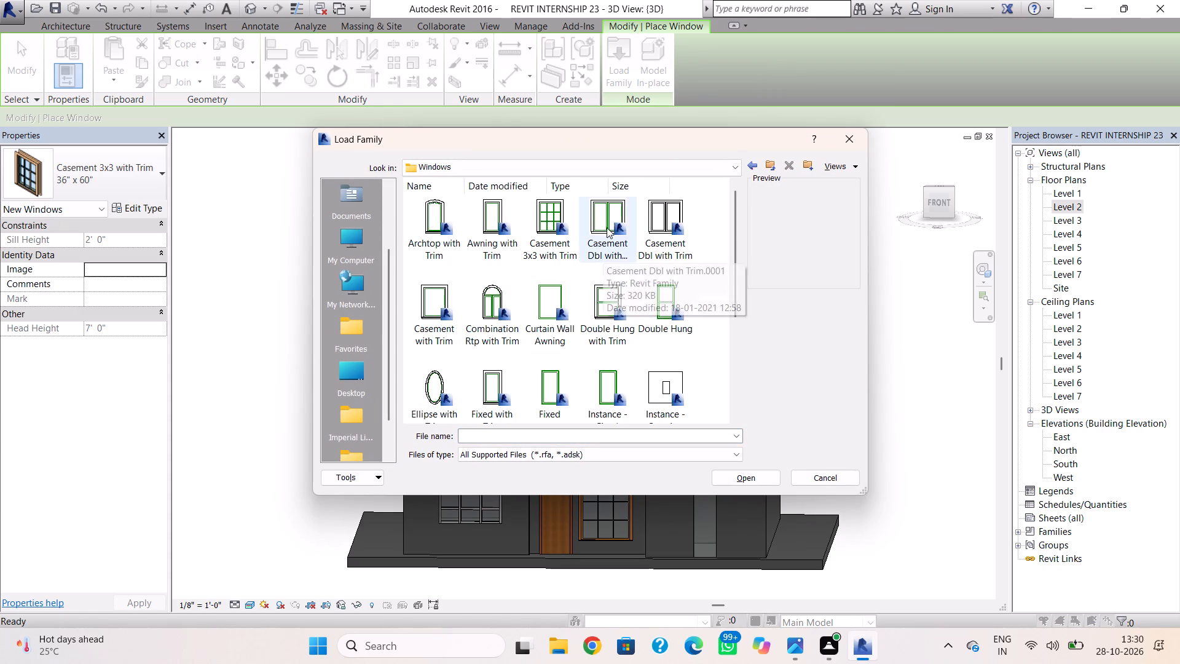
pyautogui.click(609, 223)
pyautogui.click(729, 473)
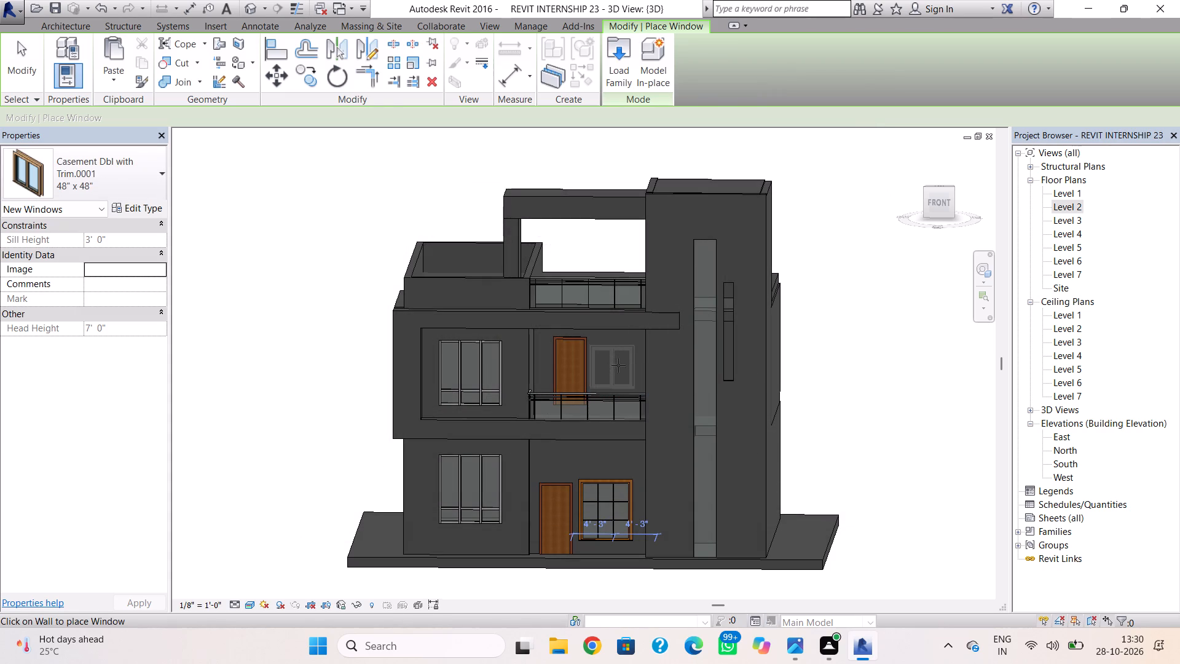
# Place a 48" x 48" double casement window in the Level 2 balcony wall, about 4' 6" from the door's centre.
pyautogui.scroll(7, 620, 364)
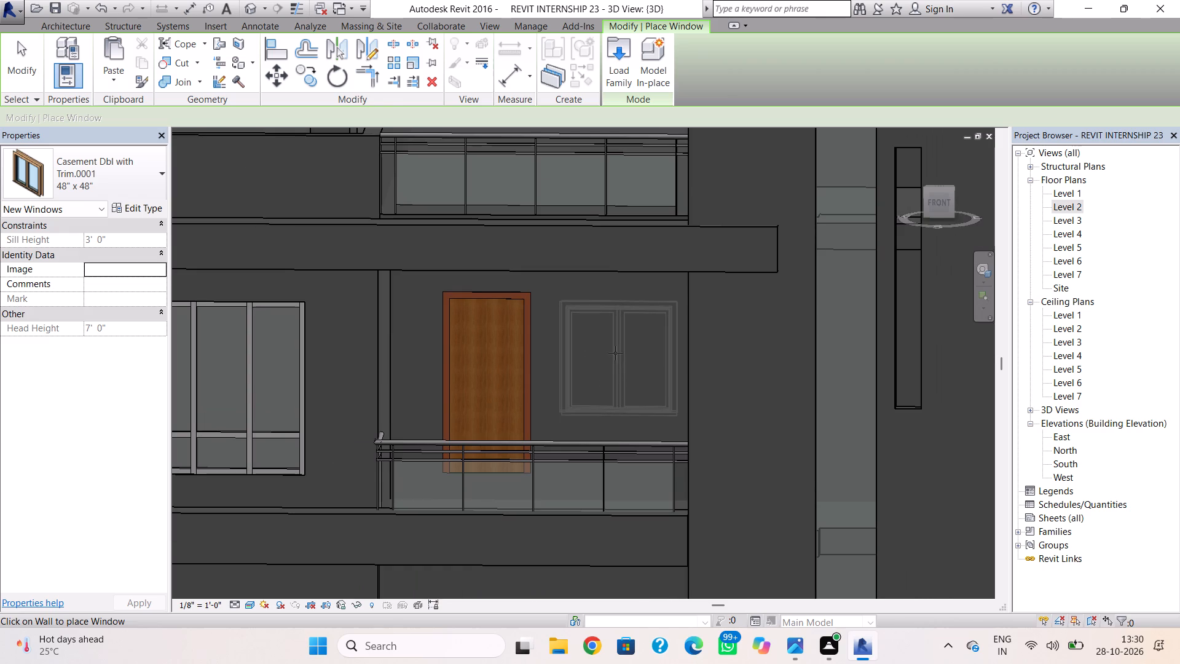
pyautogui.click(612, 346)
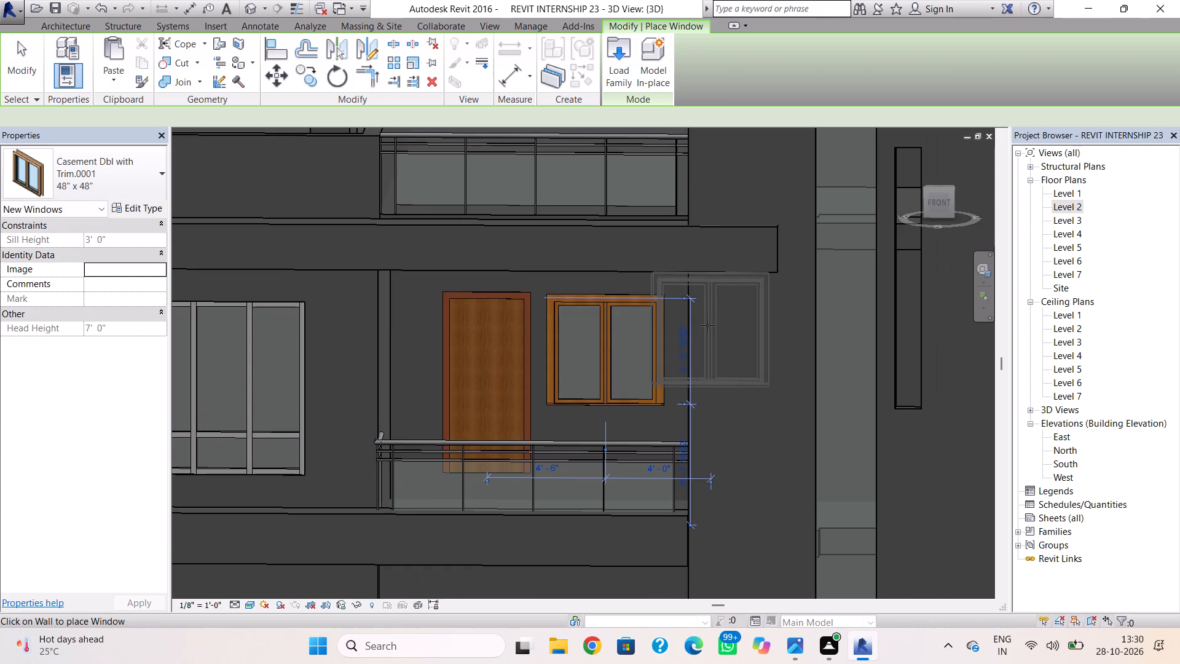
pyautogui.press('Escape')
pyautogui.scroll(-4, 692, 333)
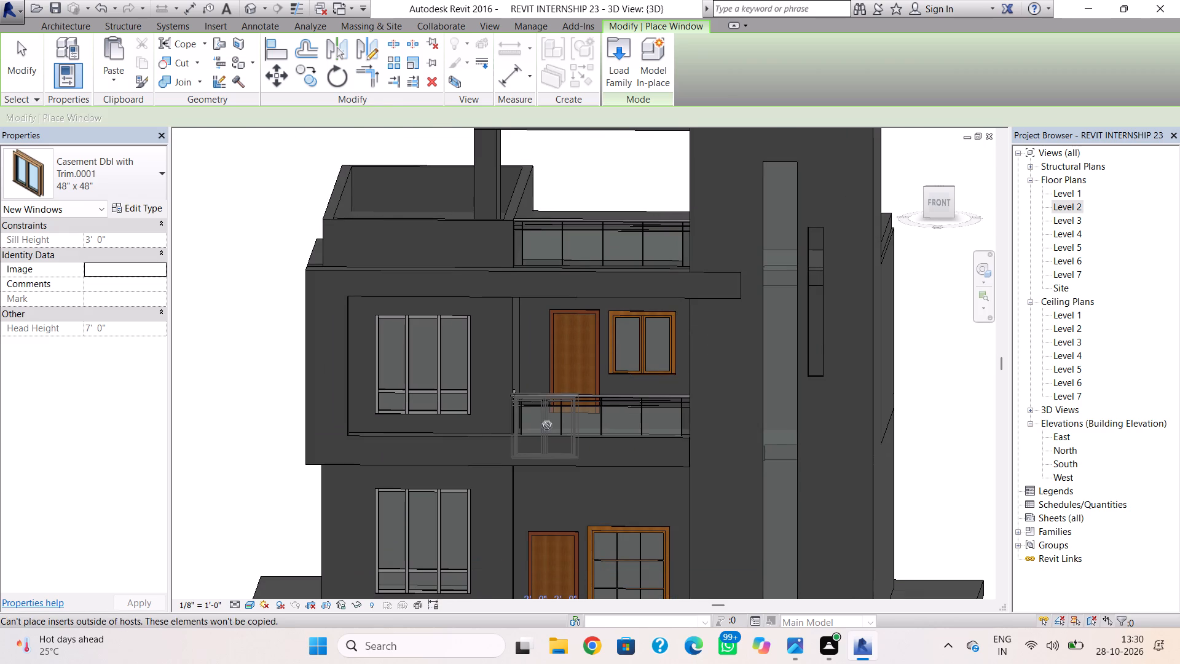
pyautogui.press('Escape')
# Raise the Level 1 front casement window to a sill height of about 2' 0 203/256" and shift it slightly toward the tower.
pyautogui.scroll(-2, 546, 425)
pyautogui.keyDown('shift'); pyautogui.moveTo(549, 426); pyautogui.dragTo(558, 426, button='right'); pyautogui.keyUp('shift')
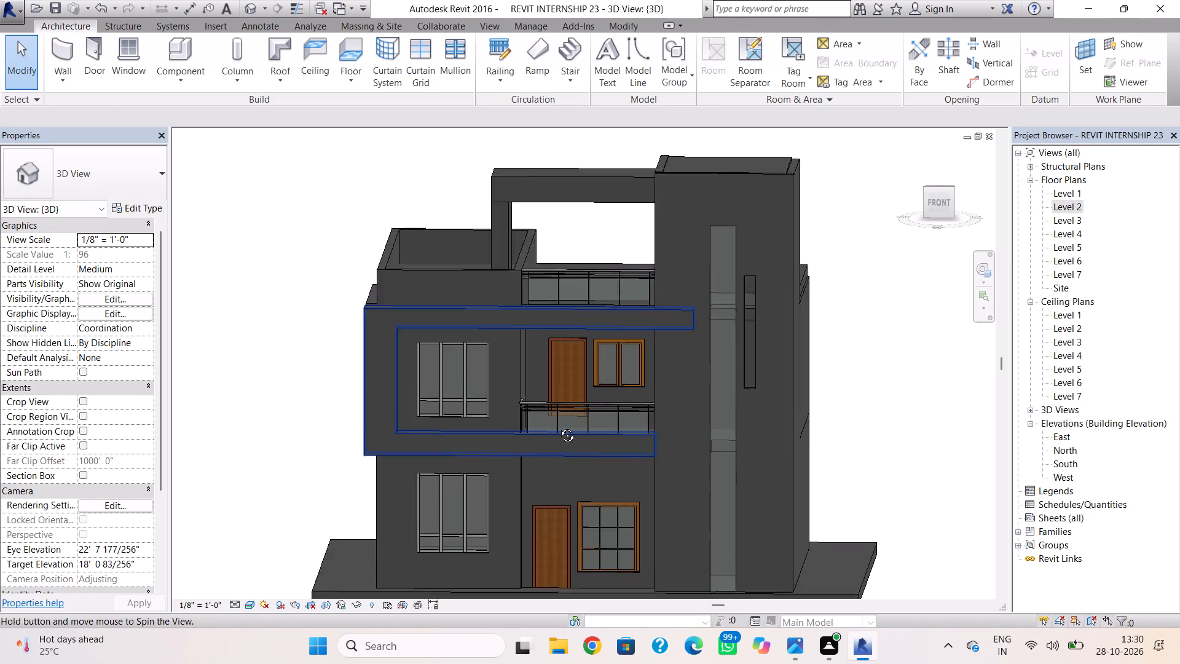
pyautogui.keyDown('shift'); pyautogui.moveTo(558, 426); pyautogui.dragTo(581, 414, button='right'); pyautogui.keyUp('shift')
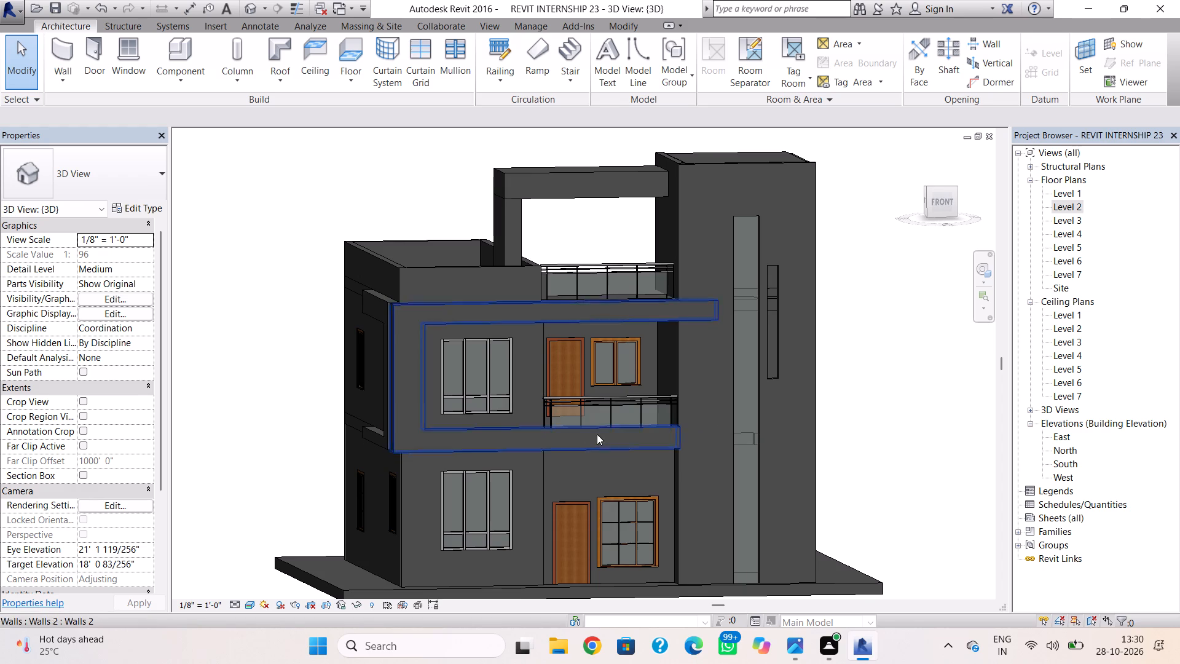
pyautogui.click(634, 502)
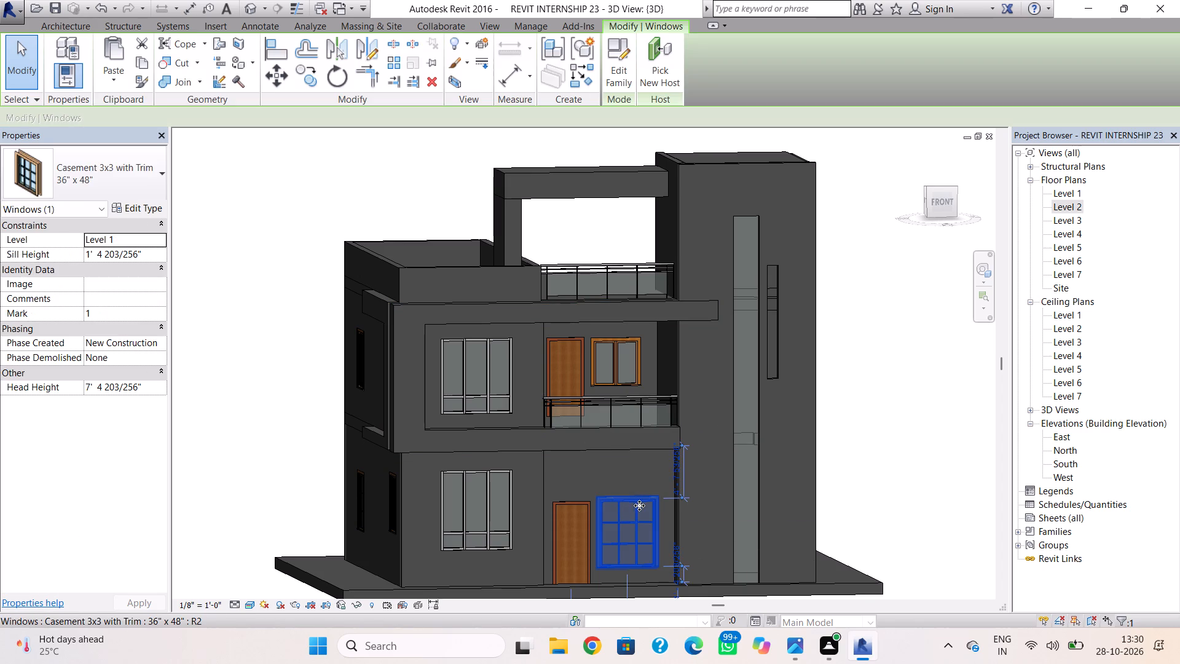
pyautogui.press('Up')
pyautogui.press('Up')
pyautogui.press('Right')
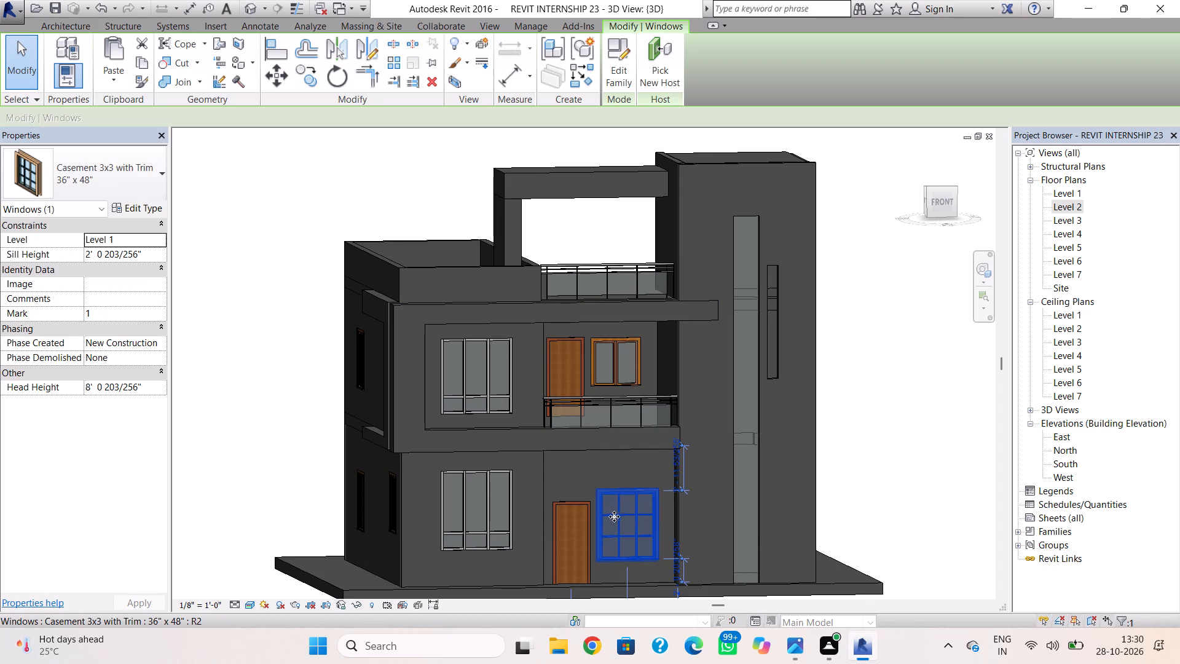
pyautogui.press('Escape')
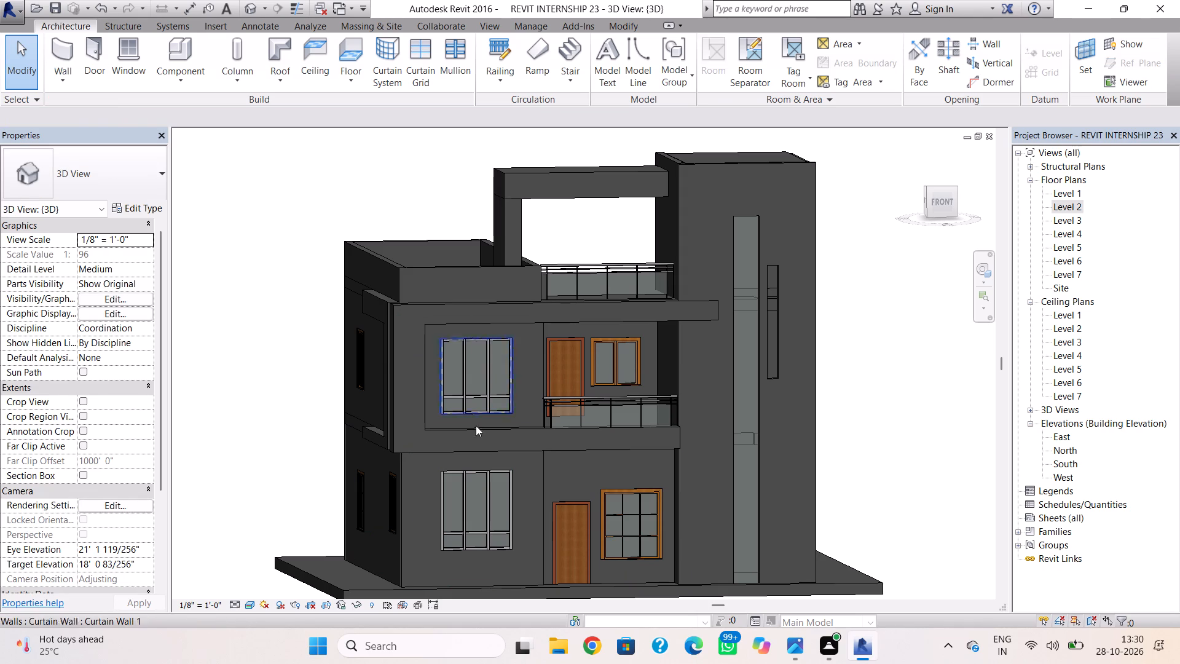
# Save the project.
pyautogui.hotkey('ctrl', 's')
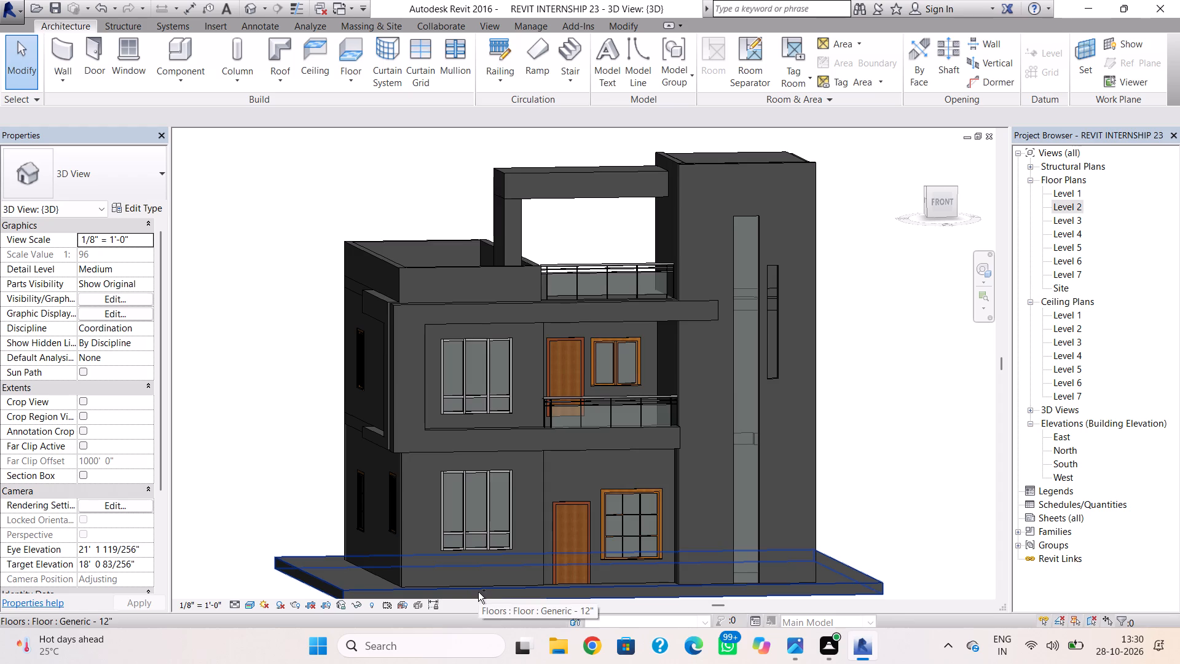
# Send the 3D view to the Microsoft Print to PDF printer with raster printing.
pyautogui.hotkey('ctrl', 'p')
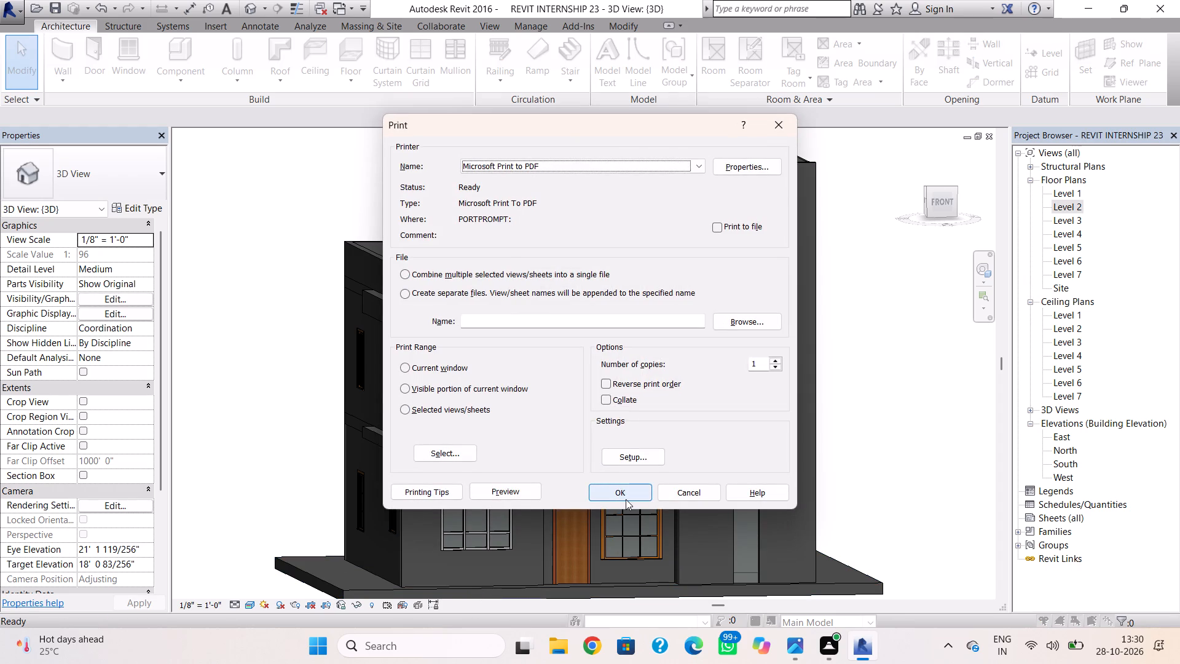
pyautogui.click(626, 499)
pyautogui.click(681, 362)
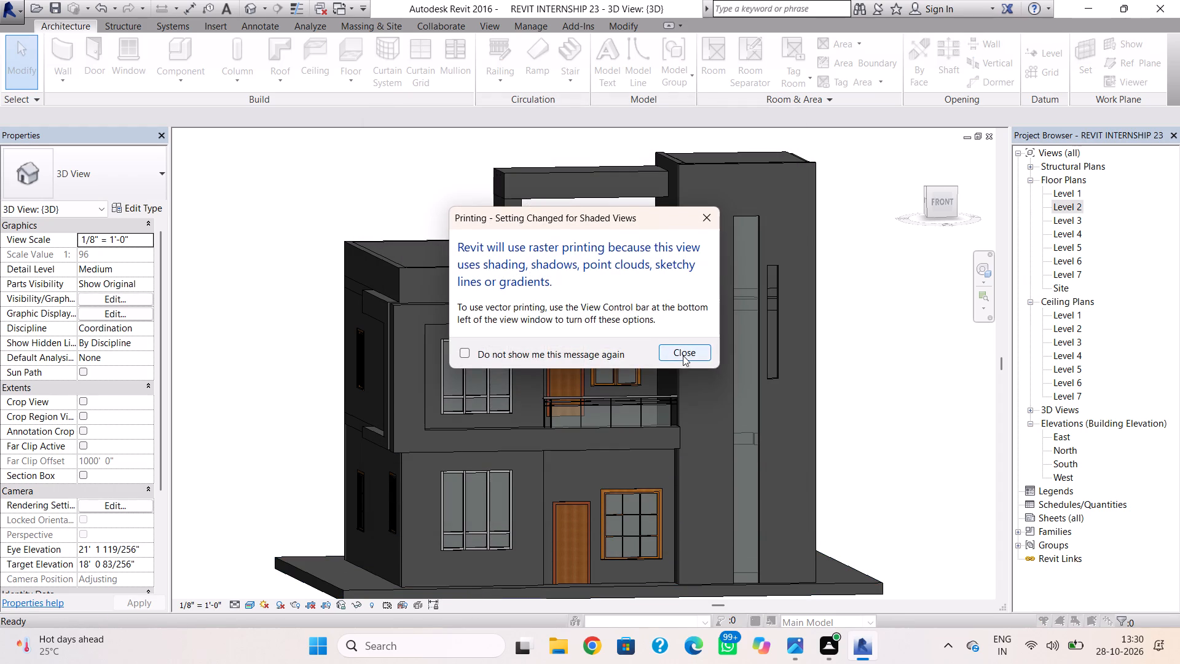
pyautogui.click(683, 355)
# Save the PDF output in the Desktop folder as REVIT INTERNSHIP 23.
pyautogui.press('r')
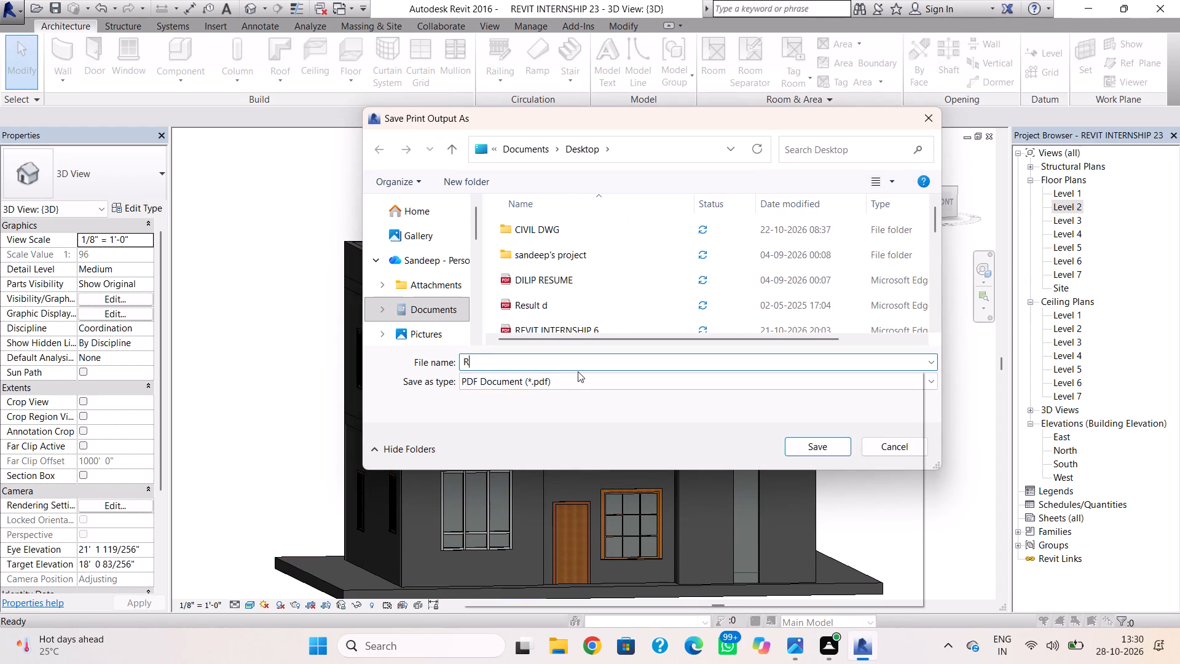
pyautogui.press('e')
pyautogui.press('v')
pyautogui.press('i')
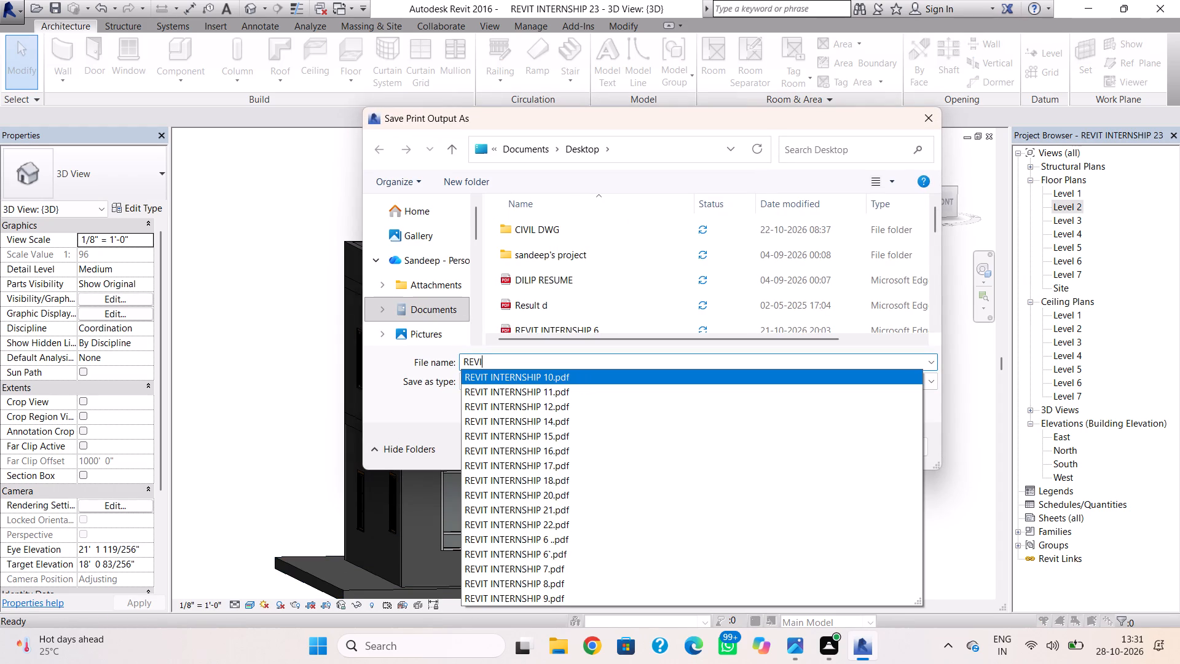
pyautogui.write('T')
pyautogui.press('space')
pyautogui.press('i')
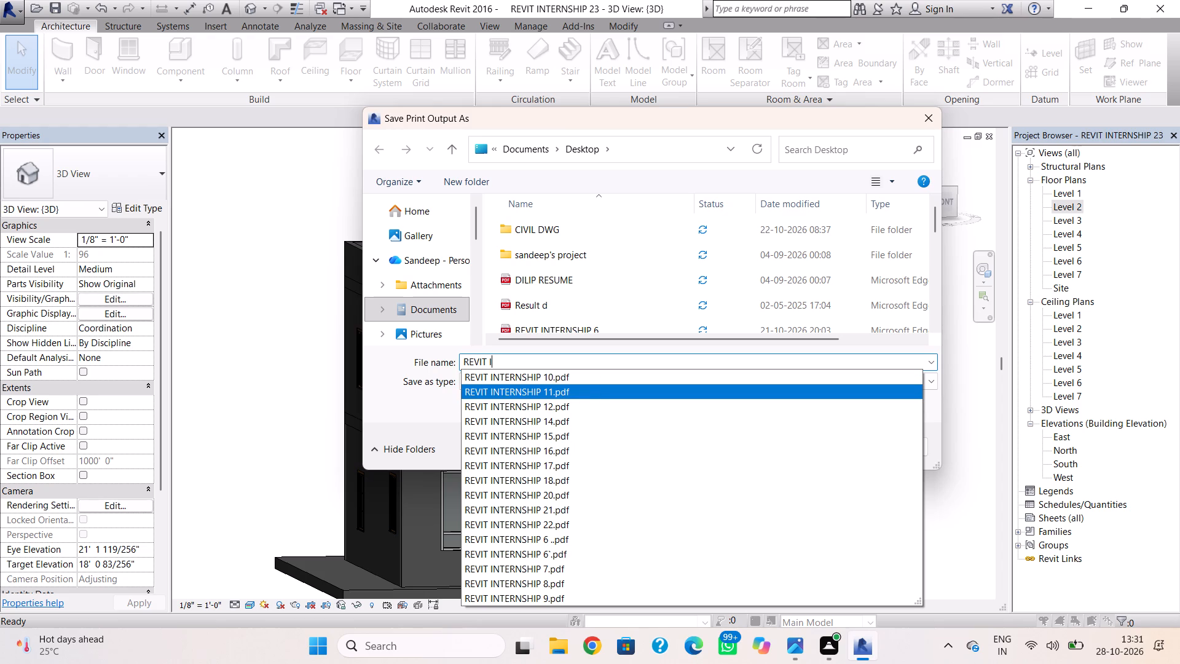
pyautogui.write('NTERN')
pyautogui.write('SHIP')
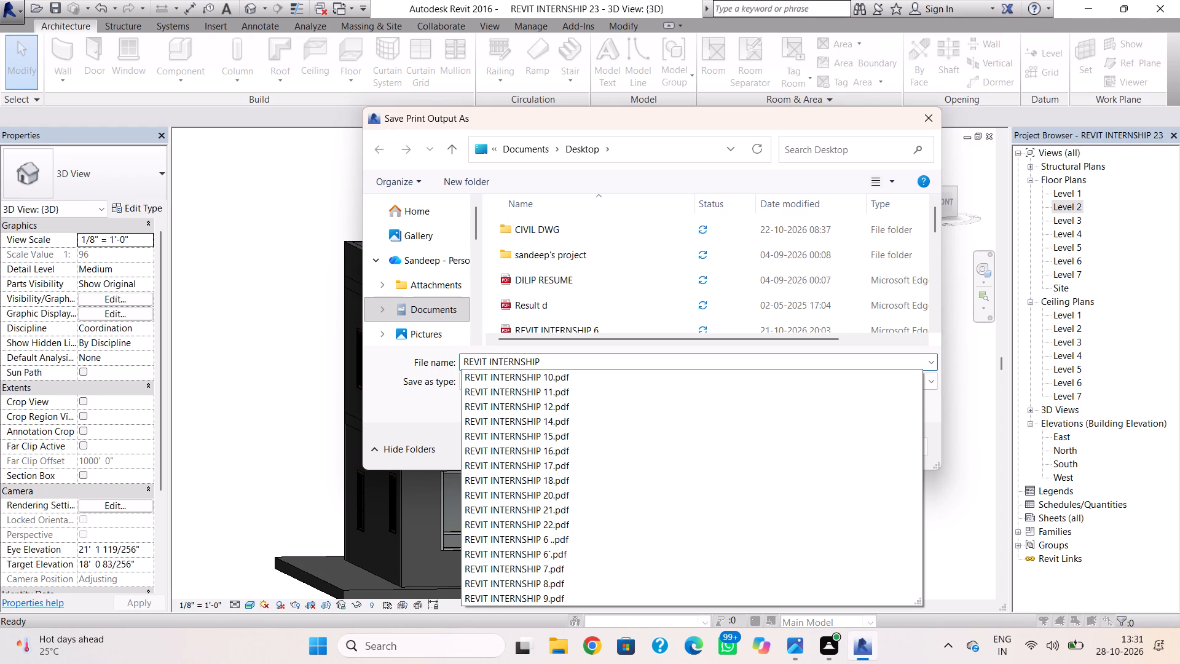
pyautogui.write('23')
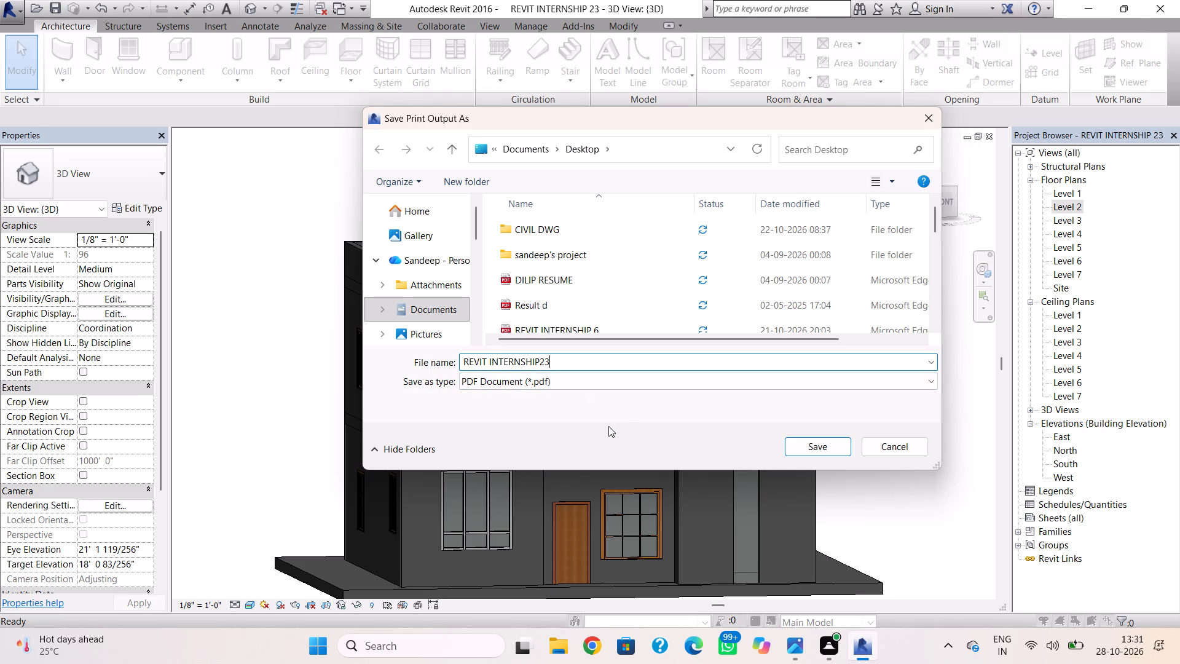
pyautogui.press('BackSpace')
pyautogui.press('BackSpace')
pyautogui.press('space')
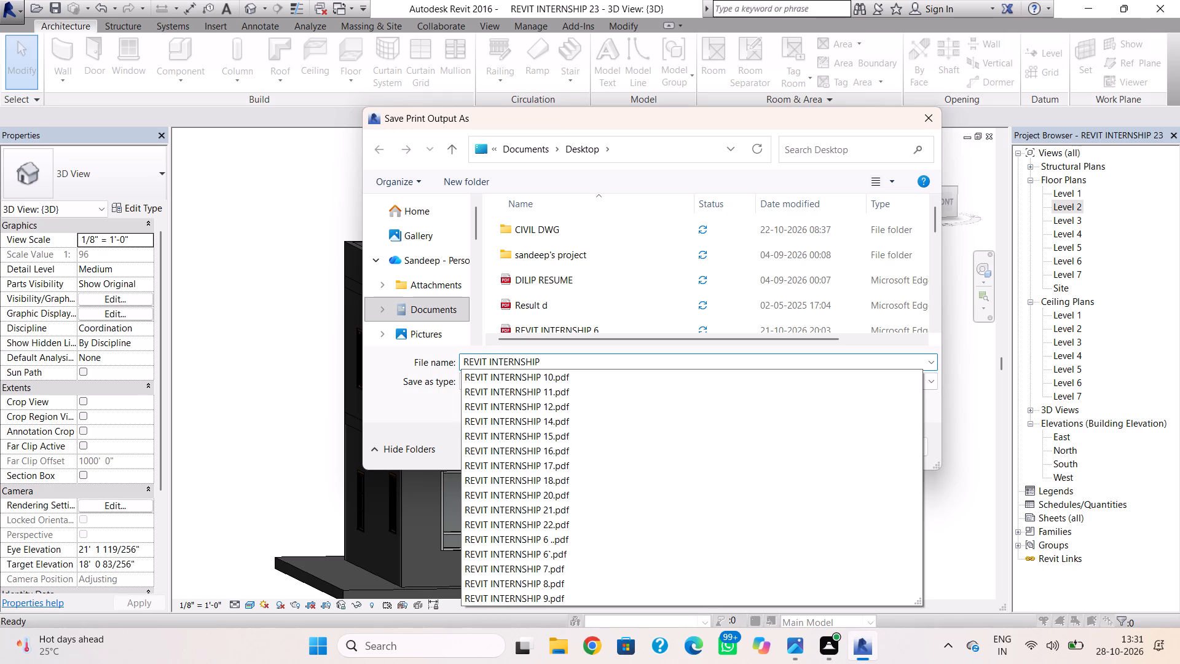
pyautogui.write('23')
pyautogui.click(795, 448)
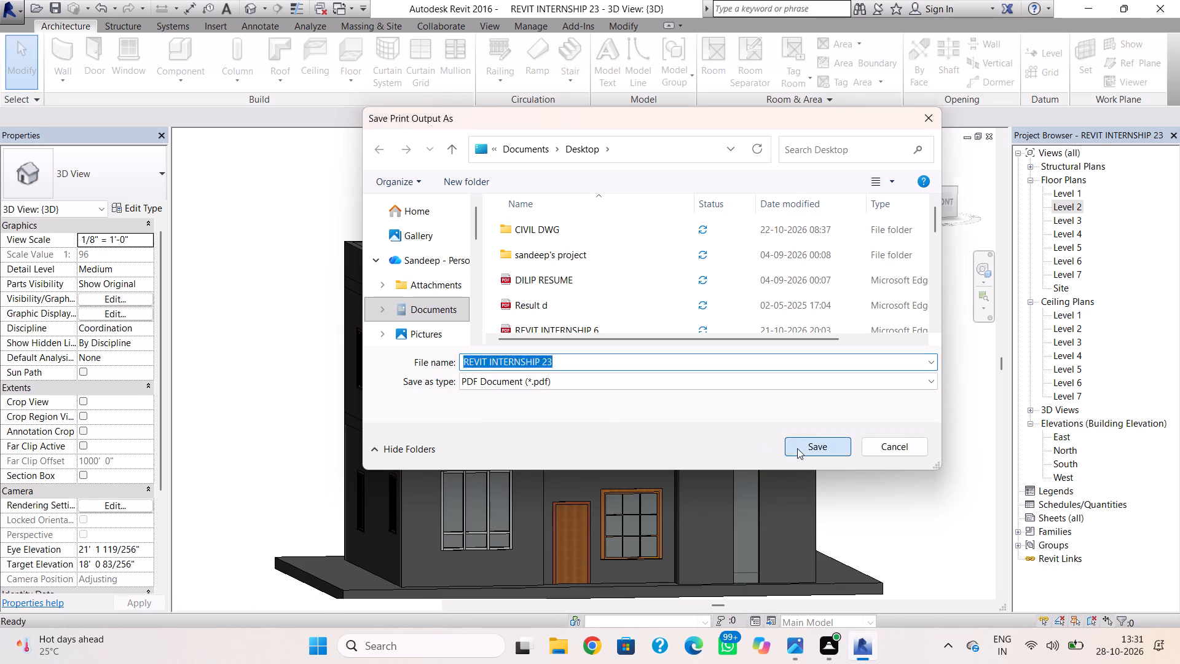